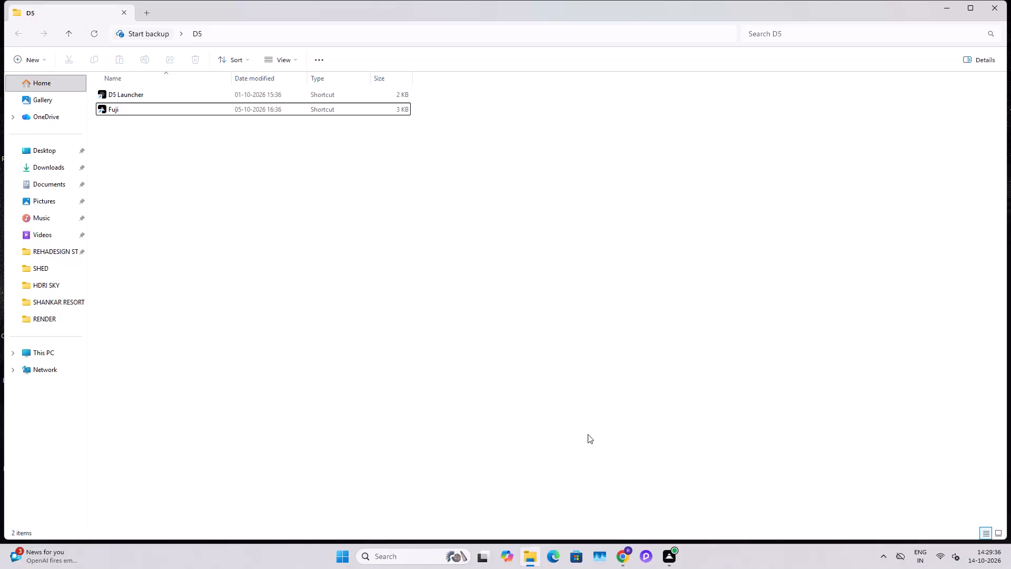
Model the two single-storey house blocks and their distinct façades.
Switch to the second virtual desktop.
{"action": "left_click", "coordinate": [486, 557]}
{"action": "left_click", "coordinate": [483, 495]}
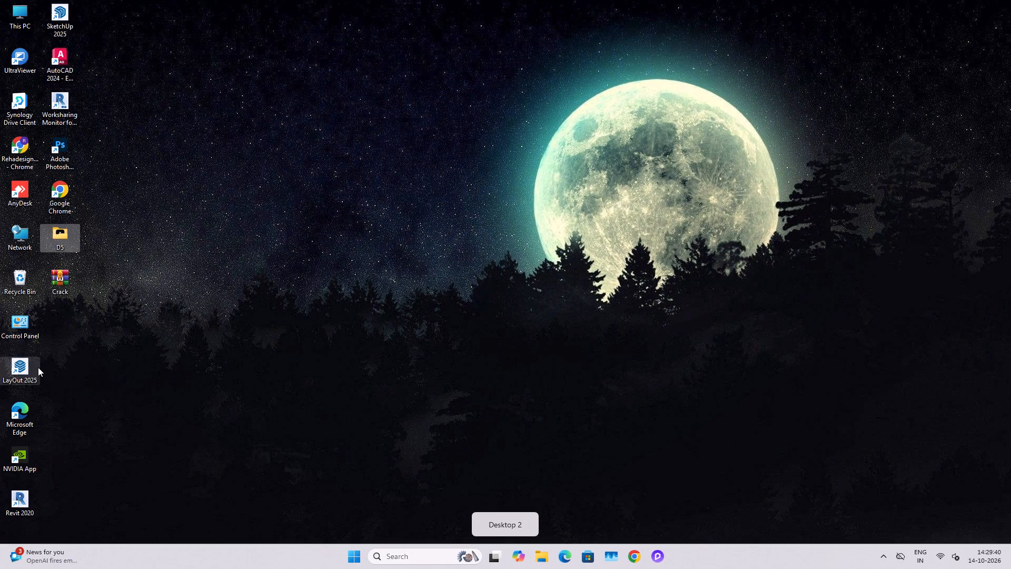
Launch SketchUp 2025 and start a new model from the Simple (Inches) template.
{"action": "right_click", "coordinate": [60, 5]}
{"action": "left_click", "coordinate": [96, 44]}
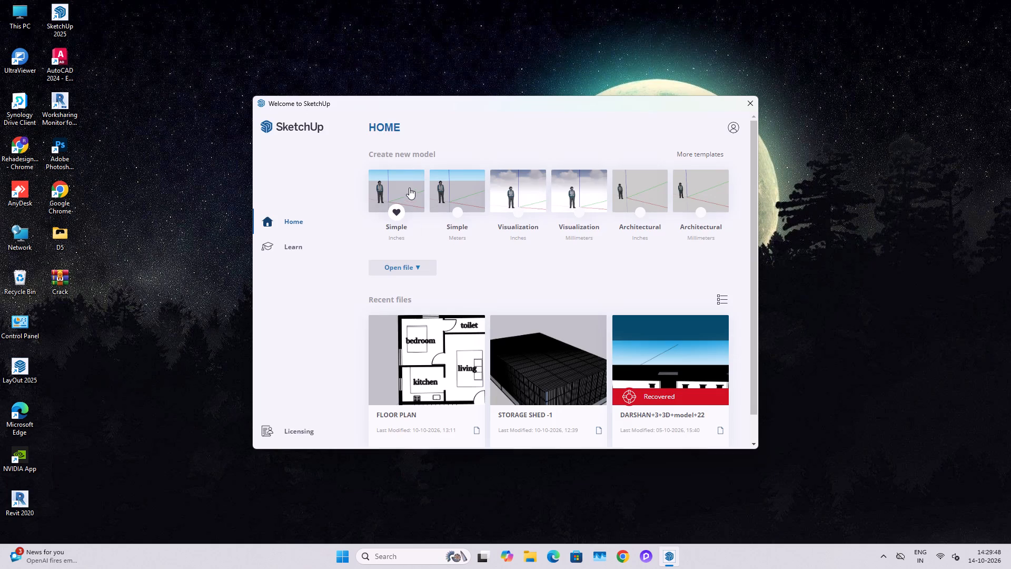
{"action": "left_click", "coordinate": [409, 184]}
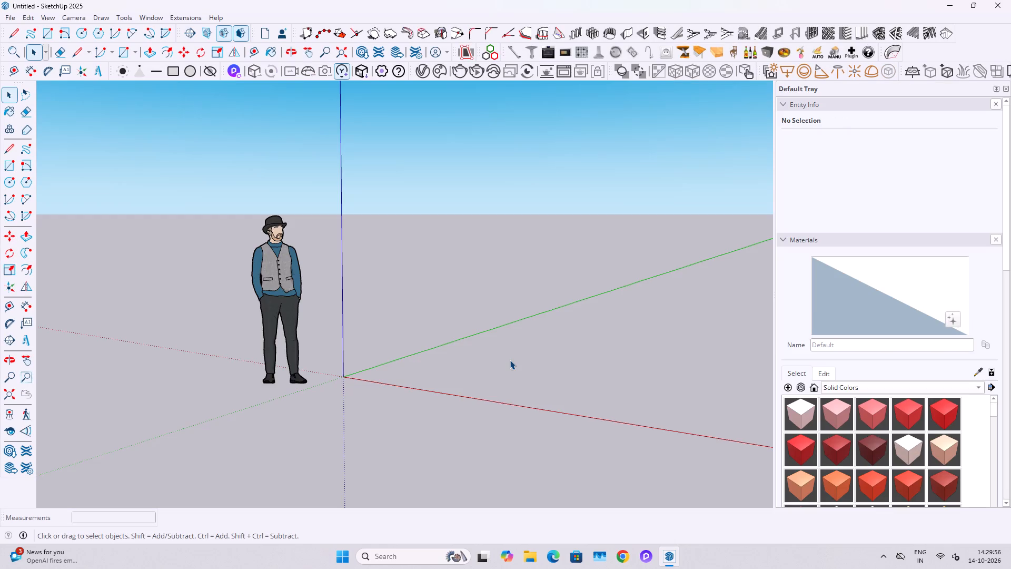
Save the model as 3D in the INTERIOR PLAN folder.
{"action": "scroll", "coordinate": [510, 360], "scroll_direction": "down", "scroll_amount": 14}
{"action": "middle_click_drag", "start_coordinate": [453, 338], "coordinate": [523, 428]}
{"action": "scroll", "coordinate": [528, 390], "scroll_direction": "up", "scroll_amount": 5}
{"action": "key", "text": "ctrl+s"}
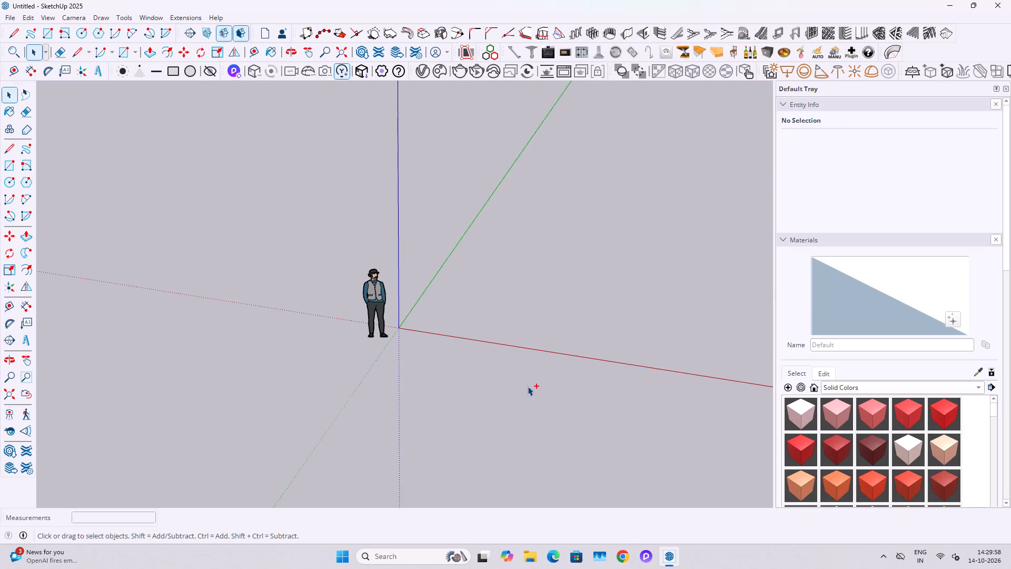
{"action": "scroll", "coordinate": [26, 155], "scroll_direction": "down", "scroll_amount": 2}
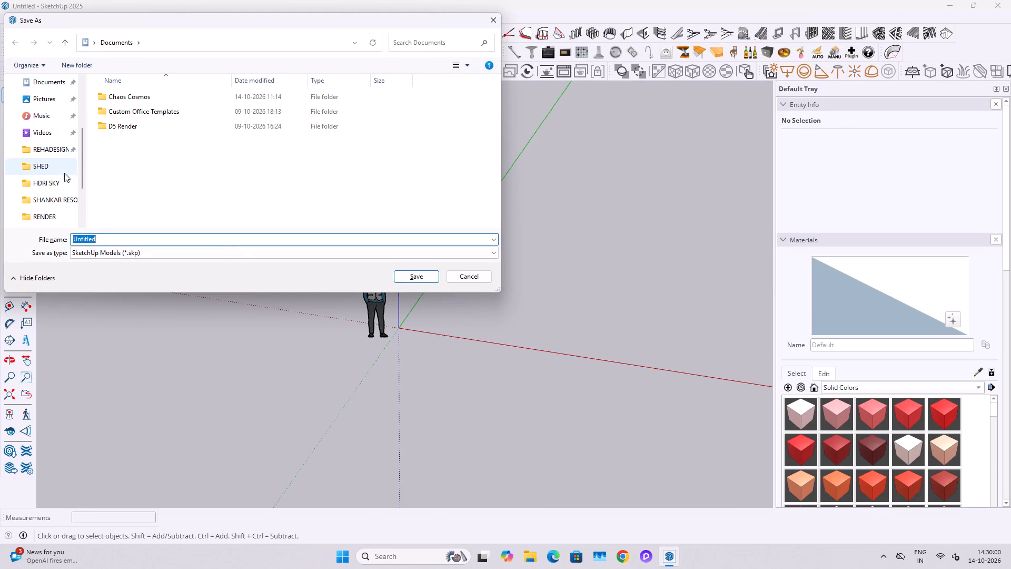
{"action": "left_click", "coordinate": [60, 150]}
{"action": "scroll", "coordinate": [182, 168], "scroll_direction": "down", "scroll_amount": 3}
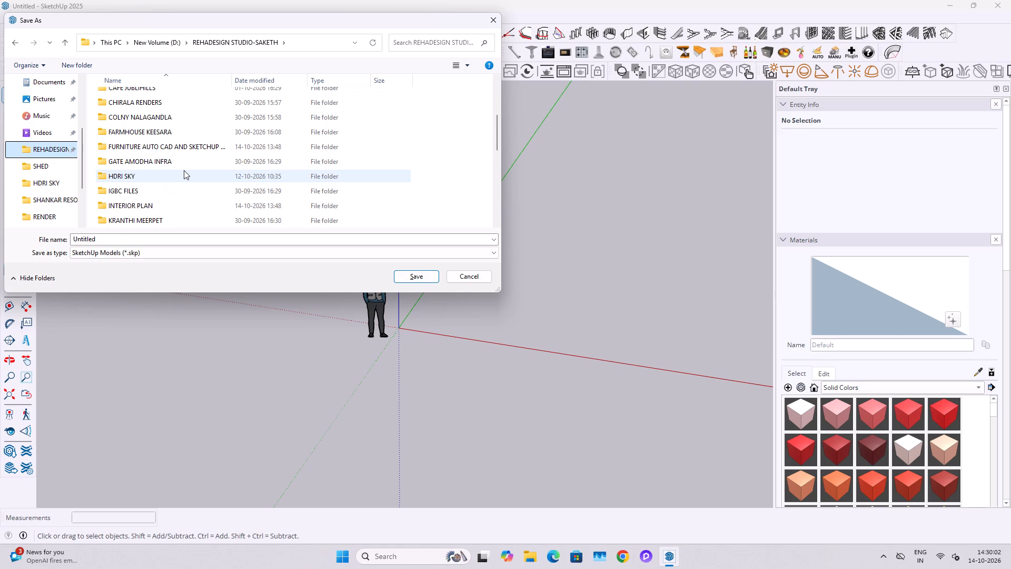
{"action": "scroll", "coordinate": [184, 171], "scroll_direction": "down", "scroll_amount": 2}
{"action": "double_click", "coordinate": [143, 114]}
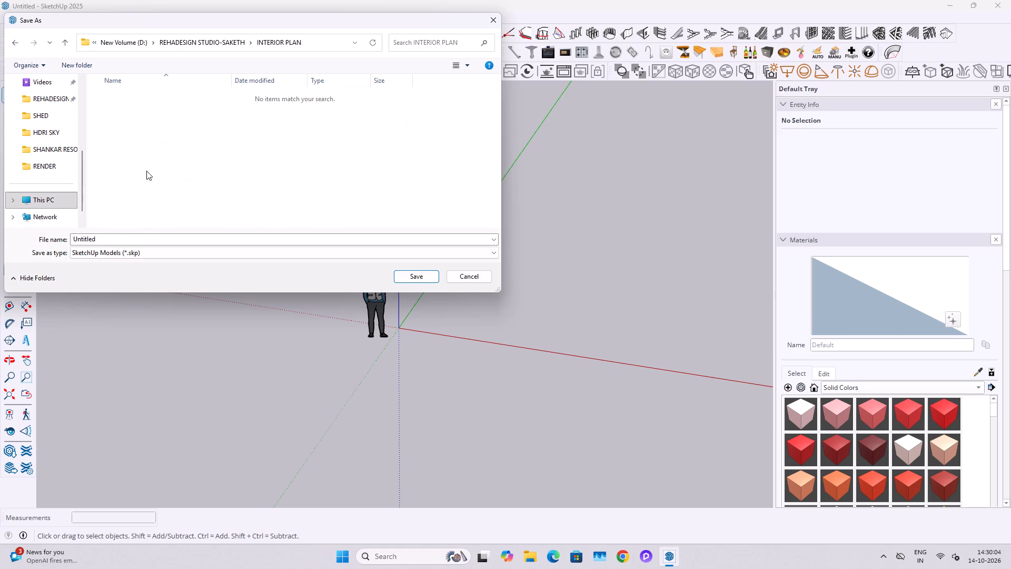
{"action": "left_click", "coordinate": [141, 241]}
{"action": "type", "text": "3D"}
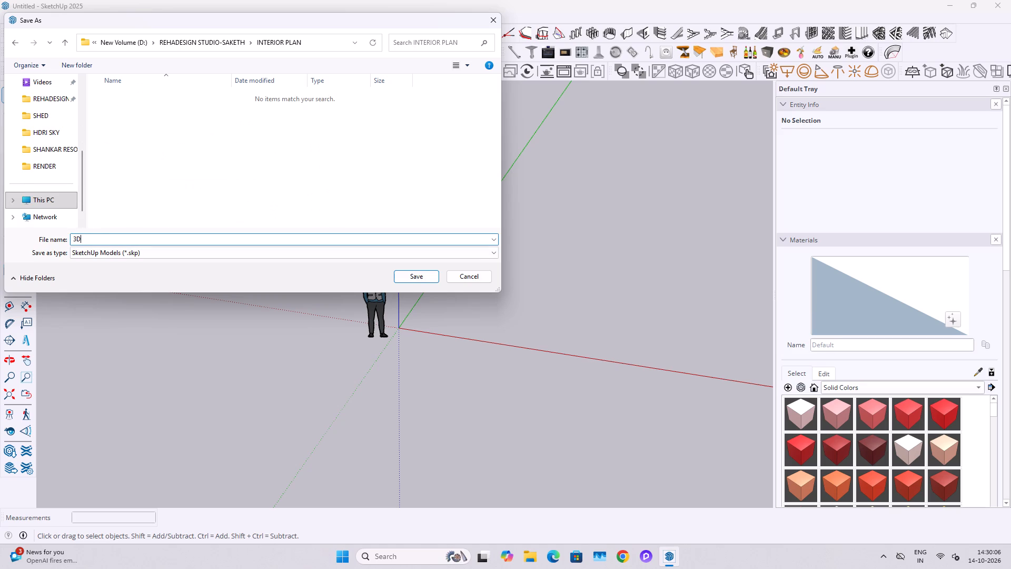
{"action": "key", "text": "Return"}
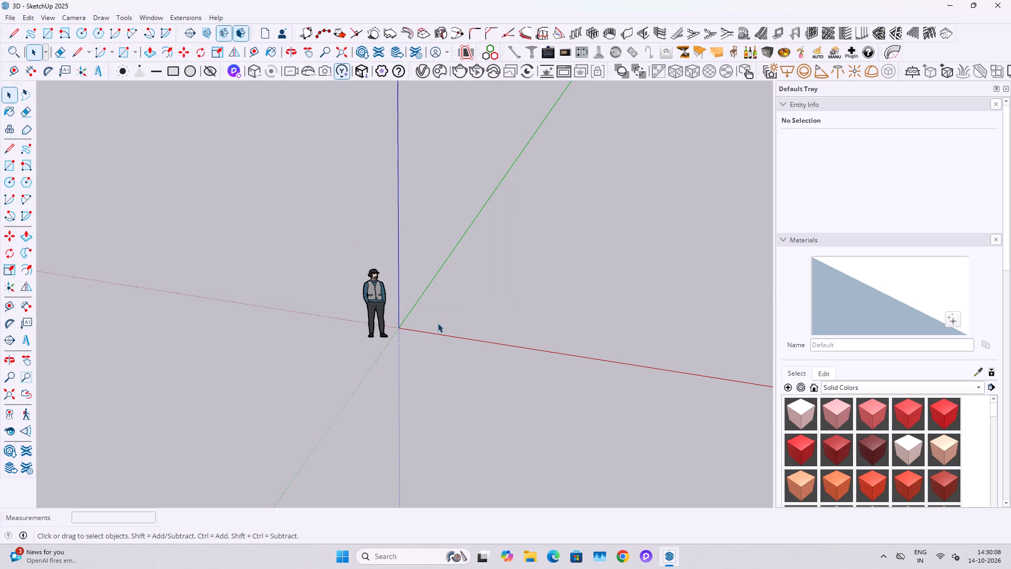
Import the FLOOR PLAN DWG file from the INTERIOR PLAN folder into the model.
{"action": "scroll", "coordinate": [437, 327], "scroll_direction": "up", "scroll_amount": 9}
{"action": "left_click", "coordinate": [12, 19]}
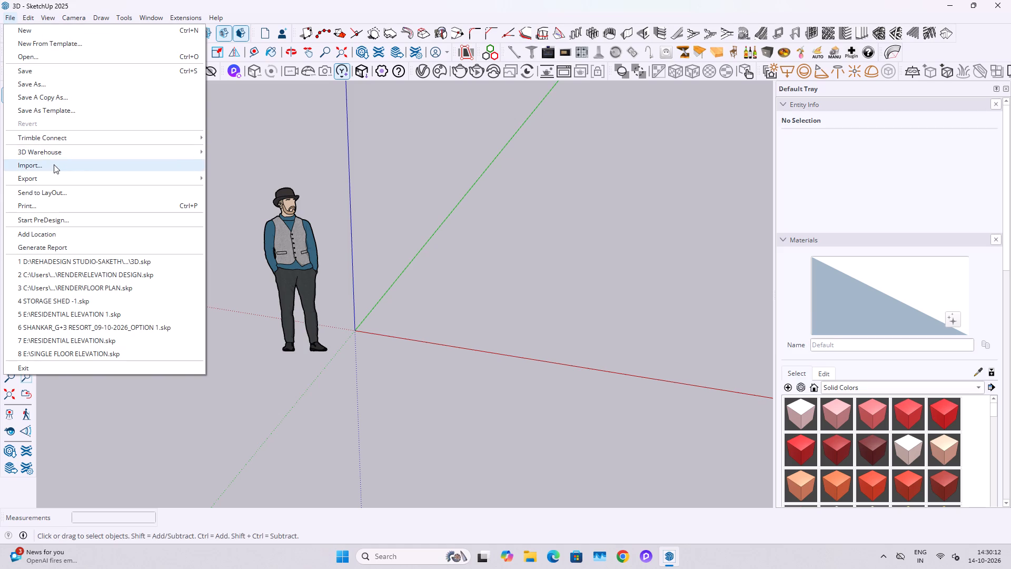
{"action": "left_click", "coordinate": [54, 164]}
{"action": "left_click", "coordinate": [171, 111]}
{"action": "left_click", "coordinate": [404, 284]}
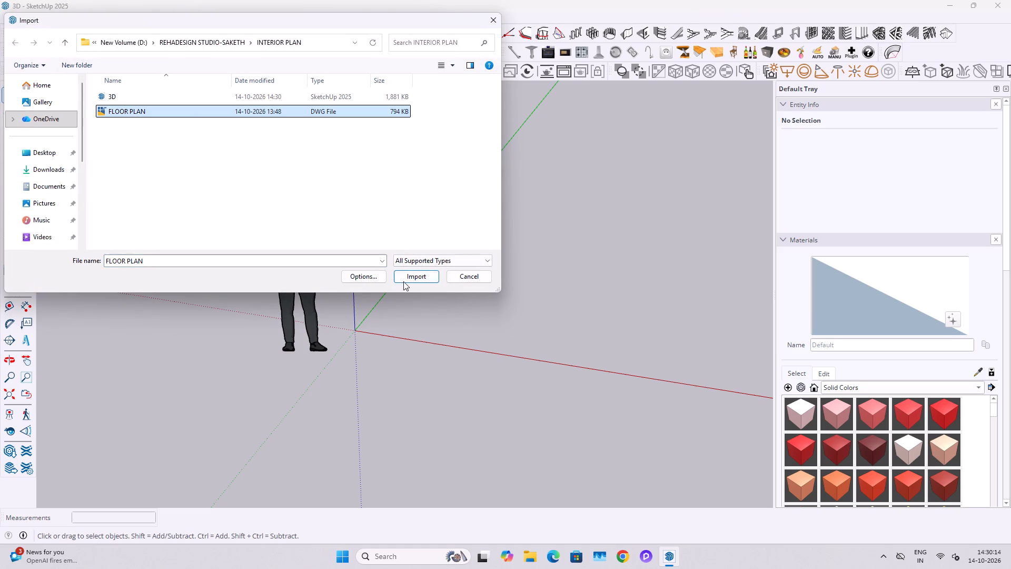
{"action": "left_click", "coordinate": [410, 277]}
{"action": "left_click", "coordinate": [547, 347]}
Draw a 44' 11" by 9" rectangle over the plan's front wall, from its outer corner to the far side wall's inner face.
{"action": "scroll", "coordinate": [507, 344], "scroll_direction": "up", "scroll_amount": 2}
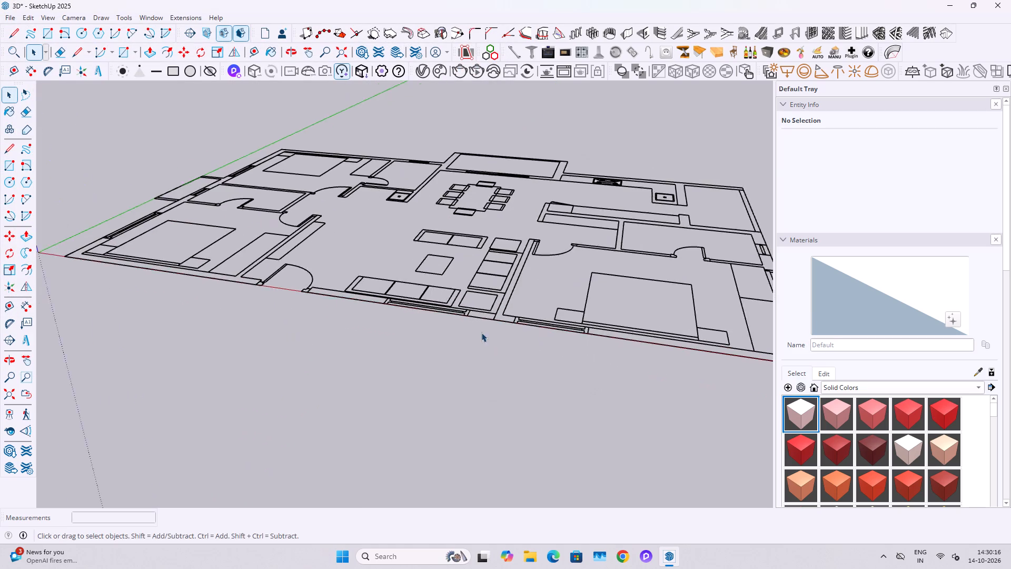
{"action": "scroll", "coordinate": [481, 332], "scroll_direction": "up", "scroll_amount": 1}
{"action": "middle_click_drag", "start_coordinate": [453, 309], "coordinate": [517, 437]}
{"action": "scroll", "coordinate": [362, 297], "scroll_direction": "down", "scroll_amount": 5}
{"action": "middle_click_drag", "start_coordinate": [360, 296], "coordinate": [398, 427]}
{"action": "middle_click_drag", "start_coordinate": [399, 404], "coordinate": [372, 391]}
{"action": "scroll", "coordinate": [292, 389], "scroll_direction": "up", "scroll_amount": 3}
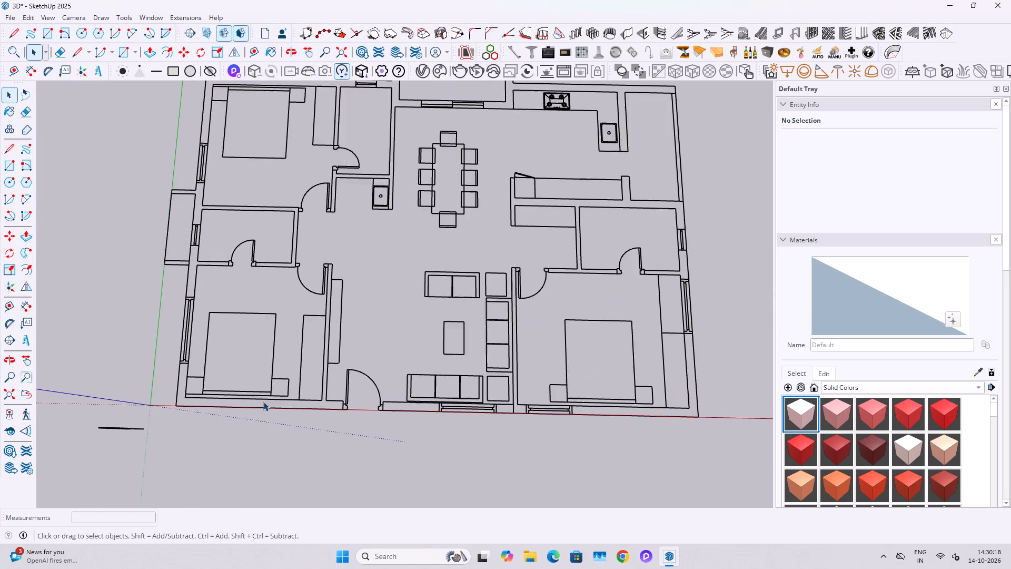
{"action": "scroll", "coordinate": [263, 401], "scroll_direction": "up", "scroll_amount": 5}
{"action": "middle_click_drag", "start_coordinate": [253, 388], "coordinate": [277, 385]}
{"action": "key", "text": "r"}
{"action": "scroll", "coordinate": [186, 409], "scroll_direction": "up", "scroll_amount": 2}
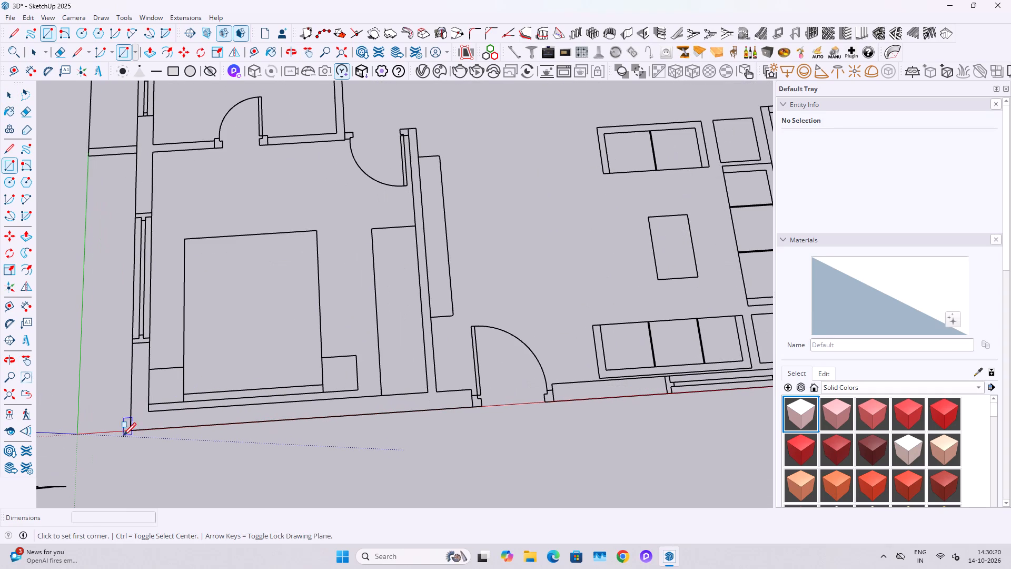
{"action": "left_click", "coordinate": [134, 432]}
{"action": "middle_click_drag", "start_coordinate": [607, 375], "coordinate": [235, 410], "text": "shift"}
{"action": "middle_click_drag", "start_coordinate": [647, 412], "coordinate": [491, 404], "text": "shift"}
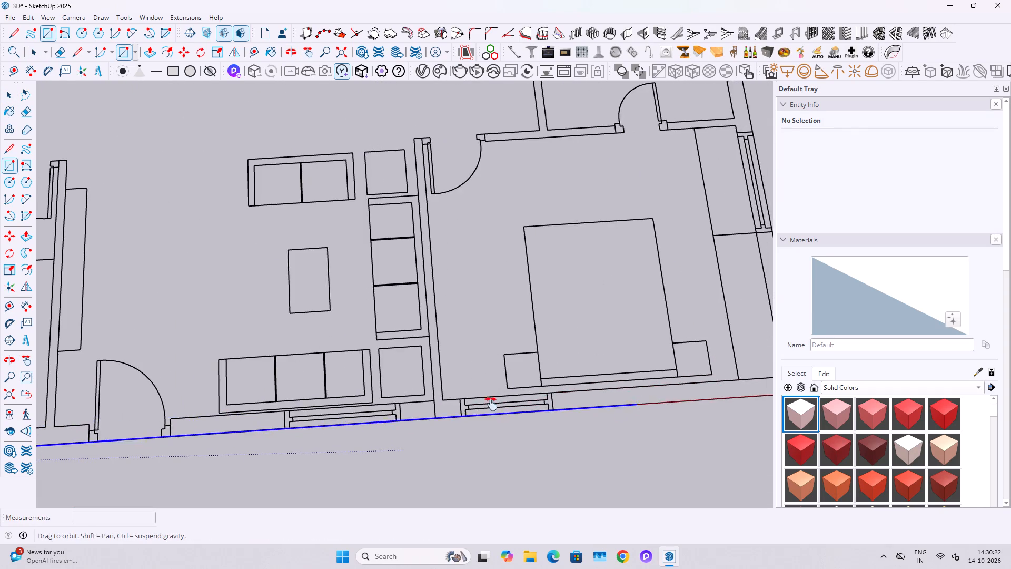
{"action": "middle_click_drag", "start_coordinate": [491, 404], "coordinate": [420, 384], "text": "shift"}
{"action": "scroll", "coordinate": [639, 351], "scroll_direction": "up", "scroll_amount": 4}
{"action": "left_click", "coordinate": [543, 349]}
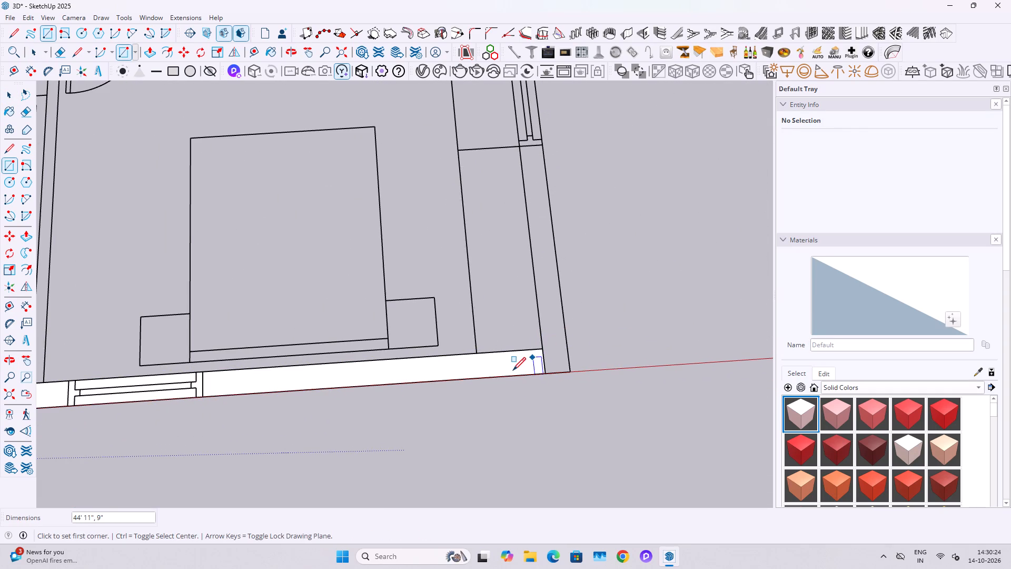
Add guide lines across the front wall at both side edges of the bedroom window next to the living room.
{"action": "key", "text": "space"}
{"action": "middle_click_drag", "start_coordinate": [353, 368], "coordinate": [477, 360]}
{"action": "key", "text": "t"}
{"action": "scroll", "coordinate": [350, 389], "scroll_direction": "up", "scroll_amount": 5}
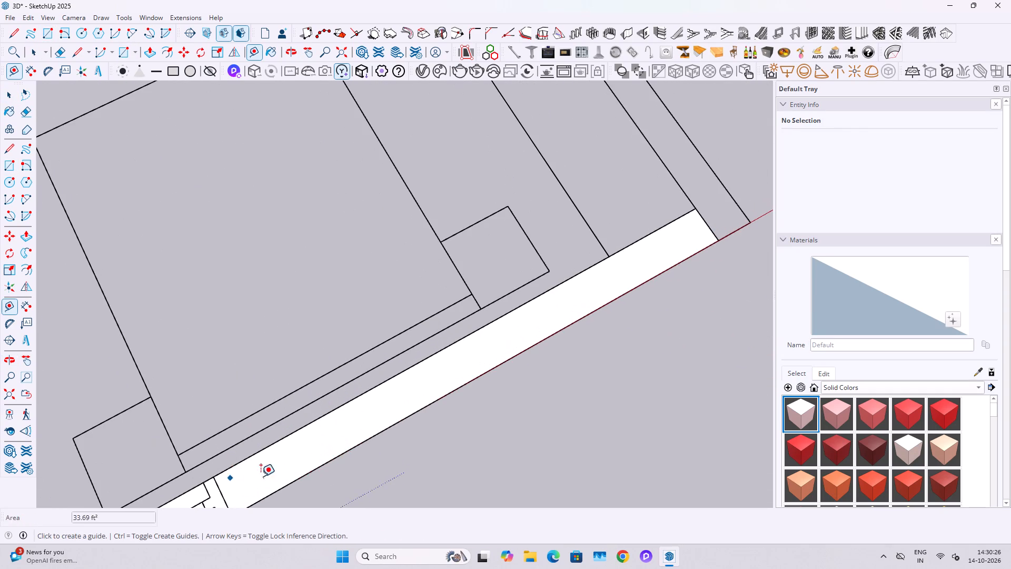
{"action": "middle_click_drag", "start_coordinate": [294, 476], "coordinate": [435, 377], "text": "shift"}
{"action": "scroll", "coordinate": [435, 377], "scroll_direction": "up", "scroll_amount": 3, "text": "shift"}
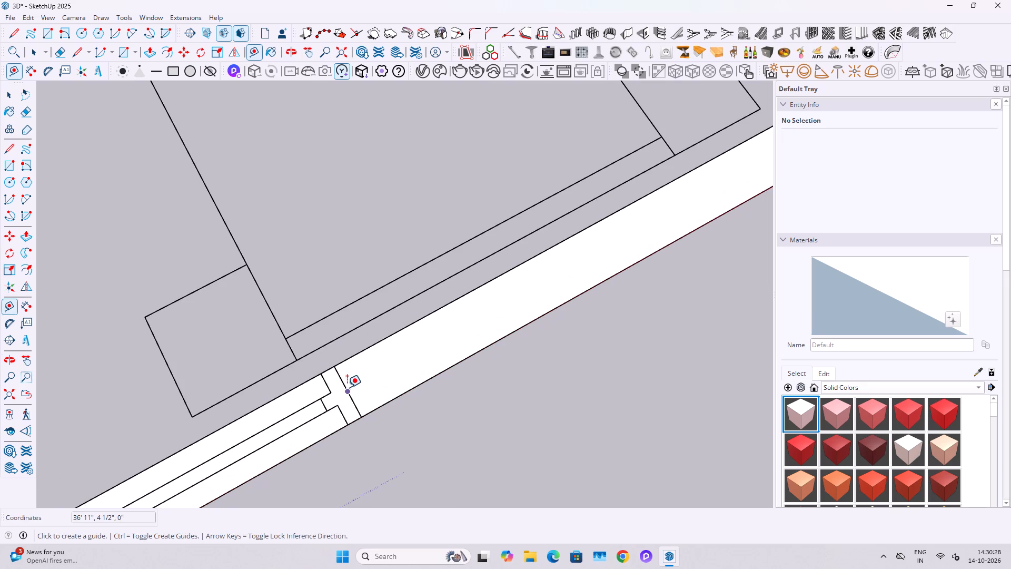
{"action": "double_click", "coordinate": [347, 387]}
{"action": "scroll", "coordinate": [443, 332], "scroll_direction": "down", "scroll_amount": 5}
{"action": "middle_click_drag", "start_coordinate": [324, 385], "coordinate": [603, 223], "text": "shift"}
{"action": "scroll", "coordinate": [397, 337], "scroll_direction": "up", "scroll_amount": 4}
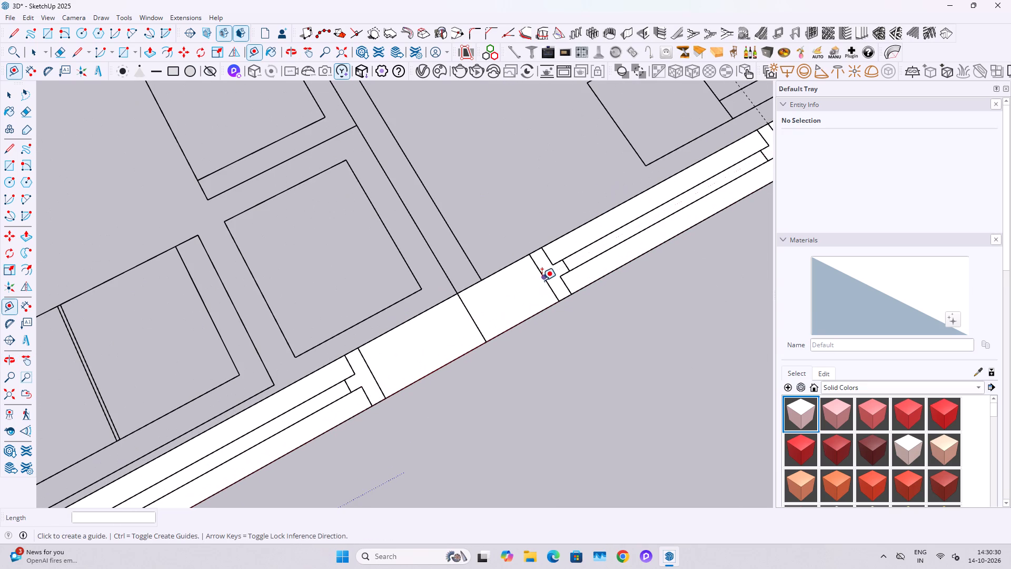
{"action": "double_click", "coordinate": [542, 279]}
Add guide lines across the front wall at both side edges of the living room window.
{"action": "scroll", "coordinate": [538, 279], "scroll_direction": "down", "scroll_amount": 10}
{"action": "middle_click_drag", "start_coordinate": [386, 380], "coordinate": [443, 273], "text": "shift"}
{"action": "scroll", "coordinate": [388, 298], "scroll_direction": "up", "scroll_amount": 6}
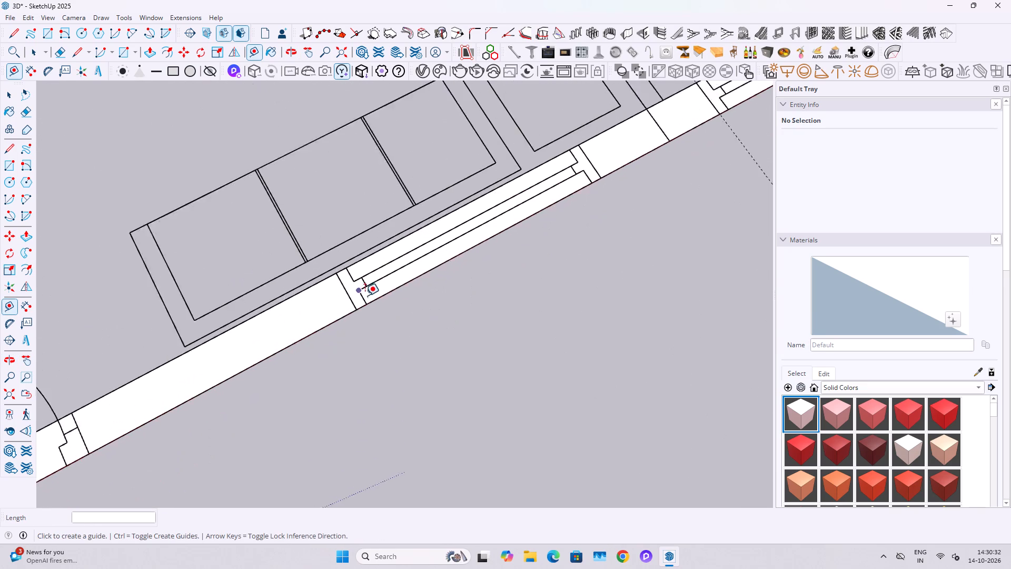
{"action": "scroll", "coordinate": [365, 296], "scroll_direction": "up", "scroll_amount": 2}
{"action": "double_click", "coordinate": [348, 301]}
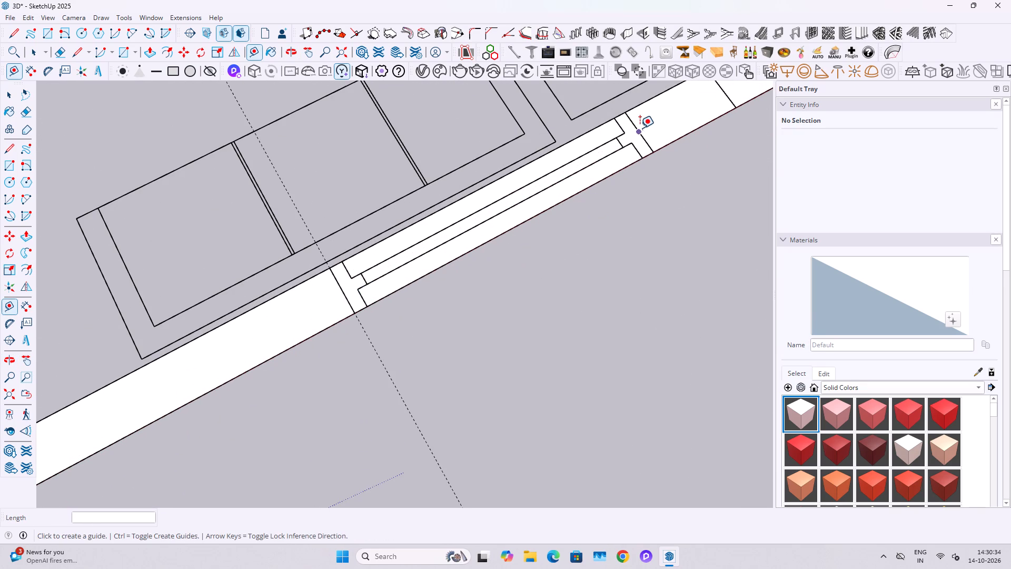
{"action": "double_click", "coordinate": [640, 128]}
Add guide lines across the front wall at both outer edges of the entrance door frame.
{"action": "scroll", "coordinate": [640, 129], "scroll_direction": "down", "scroll_amount": 11}
{"action": "middle_click_drag", "start_coordinate": [483, 283], "coordinate": [579, 243], "text": "shift"}
{"action": "scroll", "coordinate": [390, 249], "scroll_direction": "up", "scroll_amount": 6}
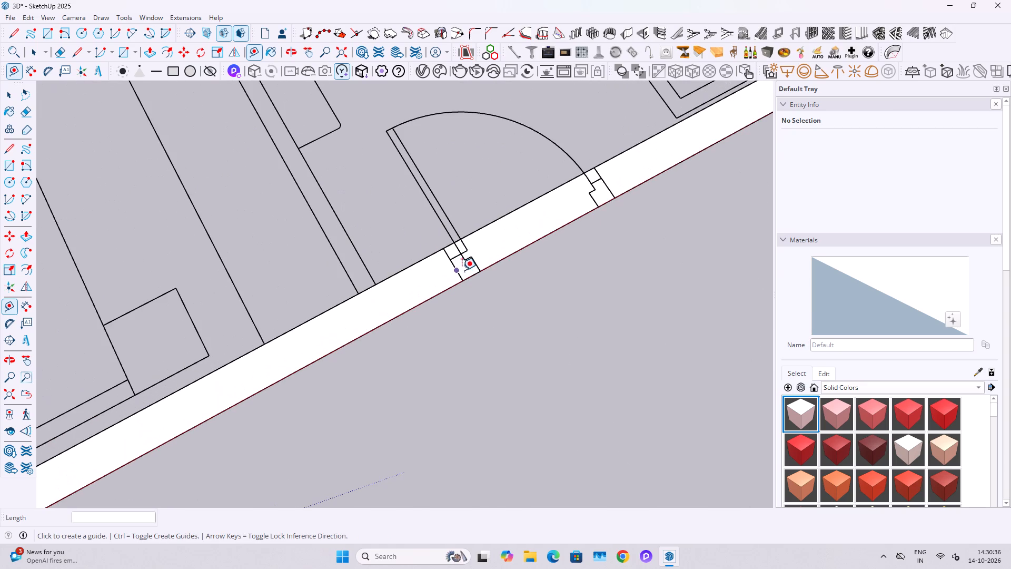
{"action": "double_click", "coordinate": [457, 268]}
{"action": "double_click", "coordinate": [610, 188]}
{"action": "scroll", "coordinate": [610, 187], "scroll_direction": "down", "scroll_amount": 7}
{"action": "middle_click_drag", "start_coordinate": [420, 267], "coordinate": [556, 221], "text": "shift"}
{"action": "key", "text": "space"}
Push/Pull the front wall strip up to a height of 10'.
{"action": "scroll", "coordinate": [409, 335], "scroll_direction": "down", "scroll_amount": 6}
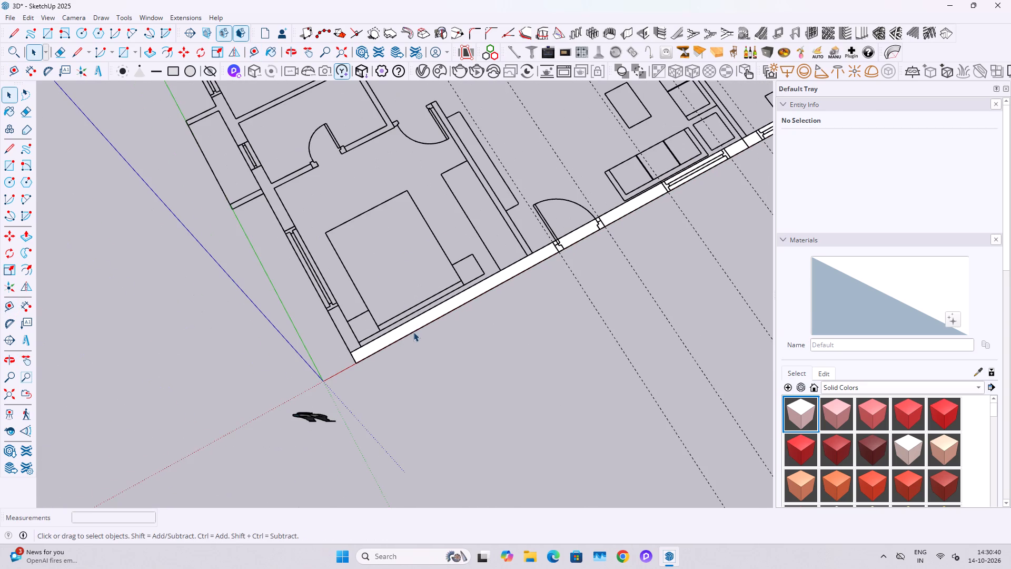
{"action": "left_click", "coordinate": [413, 332]}
{"action": "left_click", "coordinate": [413, 327]}
{"action": "key", "text": "p"}
{"action": "left_click", "coordinate": [413, 327]}
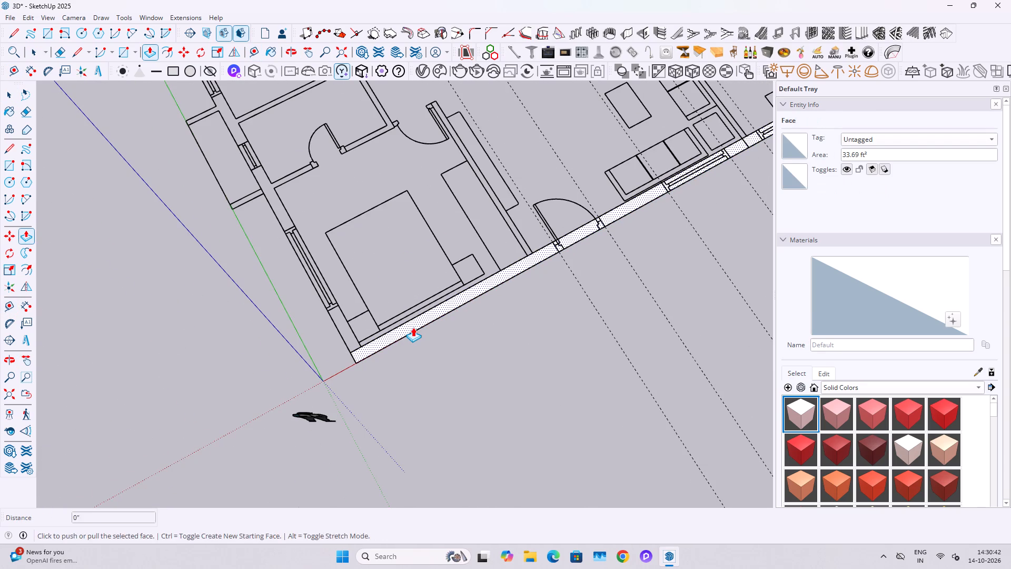
{"action": "type", "text": "10'"}
{"action": "key", "text": "Return"}
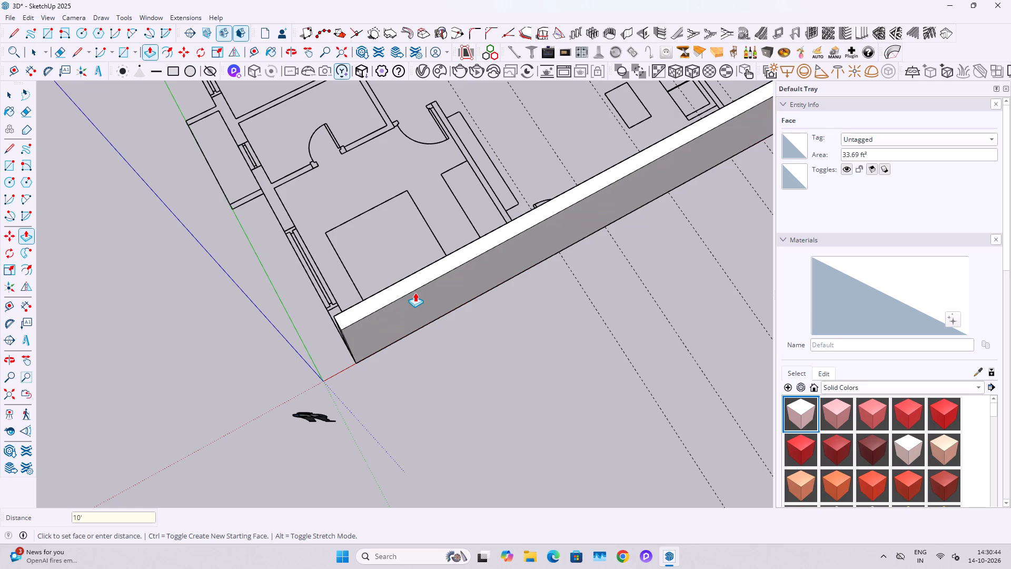
{"action": "key", "text": "space"}
Place vertical guides on the wall's outer face at both entrance door edges, the first 14' 7 1/2" from the wall's end.
{"action": "scroll", "coordinate": [413, 295], "scroll_direction": "down", "scroll_amount": 4}
{"action": "middle_click_drag", "start_coordinate": [469, 326], "coordinate": [372, 190]}
{"action": "scroll", "coordinate": [546, 306], "scroll_direction": "up", "scroll_amount": 2}
{"action": "middle_click_drag", "start_coordinate": [564, 336], "coordinate": [491, 301]}
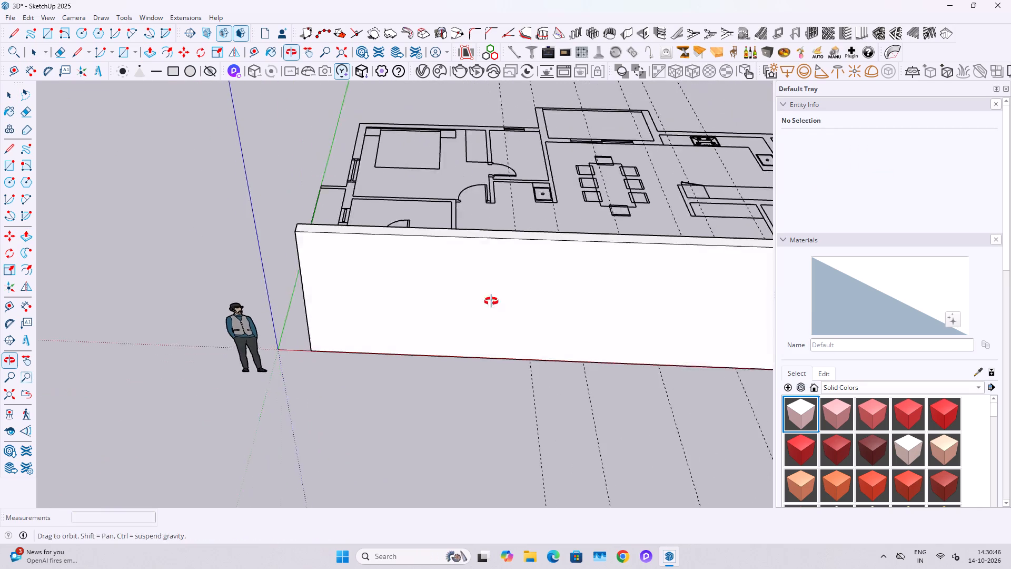
{"action": "middle_click_drag", "start_coordinate": [491, 301], "coordinate": [490, 295]}
{"action": "scroll", "coordinate": [490, 298], "scroll_direction": "up", "scroll_amount": 1}
{"action": "key", "text": "t"}
{"action": "left_click", "coordinate": [285, 295]}
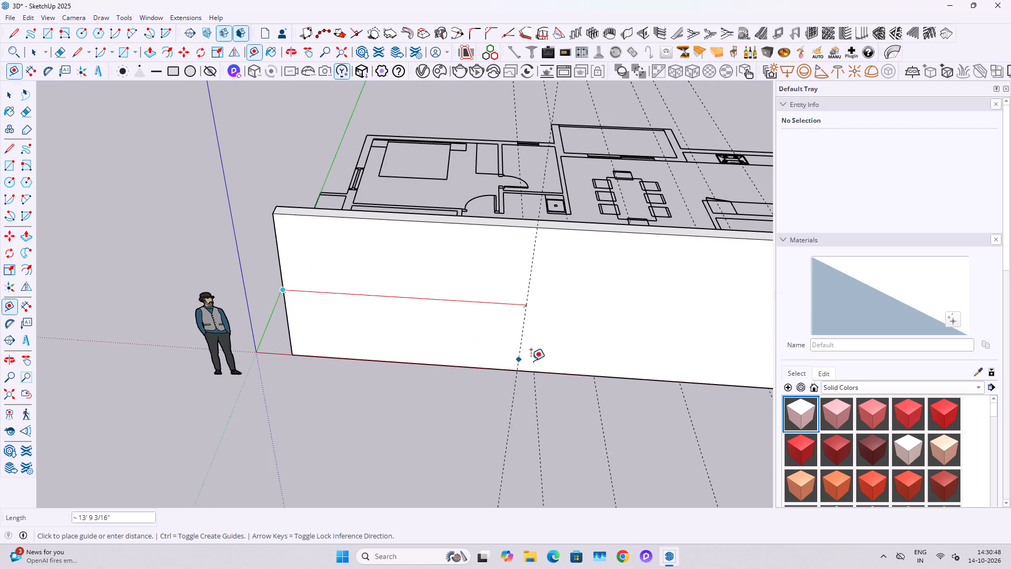
{"action": "scroll", "coordinate": [532, 361], "scroll_direction": "up", "scroll_amount": 2}
{"action": "left_click", "coordinate": [539, 375]}
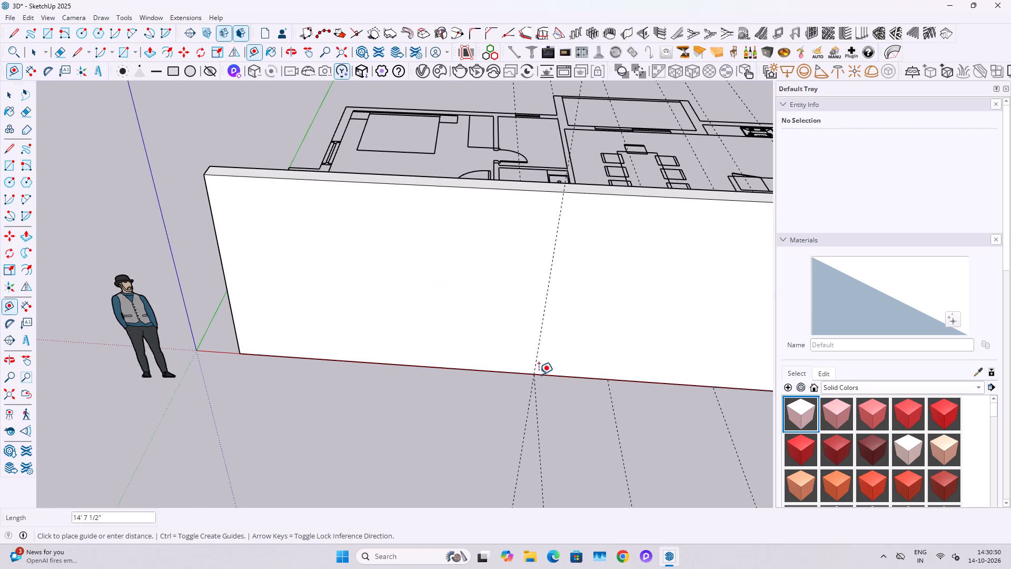
{"action": "middle_click_drag", "start_coordinate": [597, 378], "coordinate": [514, 332]}
{"action": "left_click", "coordinate": [516, 325]}
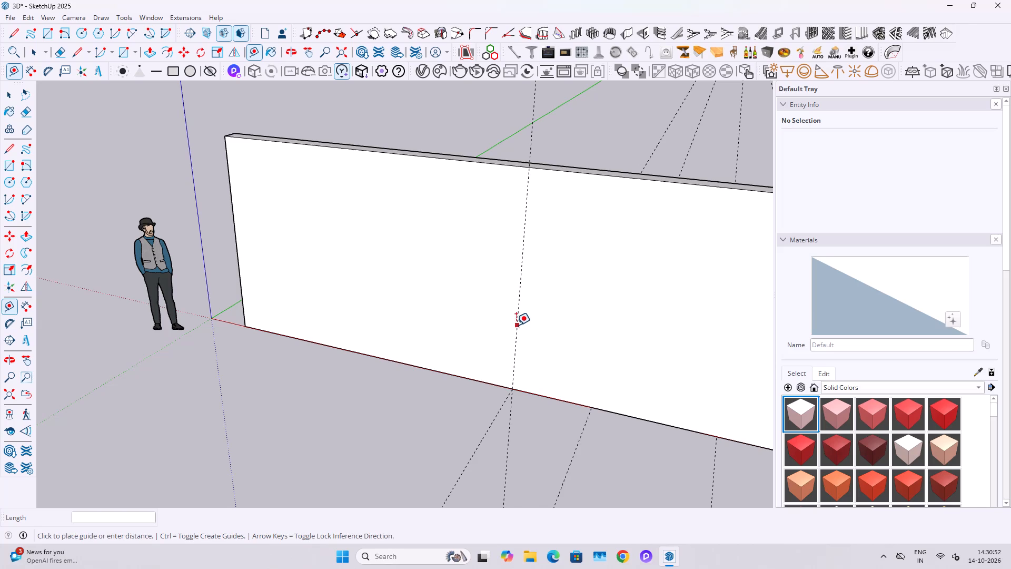
{"action": "left_click", "coordinate": [595, 408]}
Place vertical guides on the wall's outer face at both side edges of the living room window.
{"action": "middle_click_drag", "start_coordinate": [632, 381], "coordinate": [521, 374]}
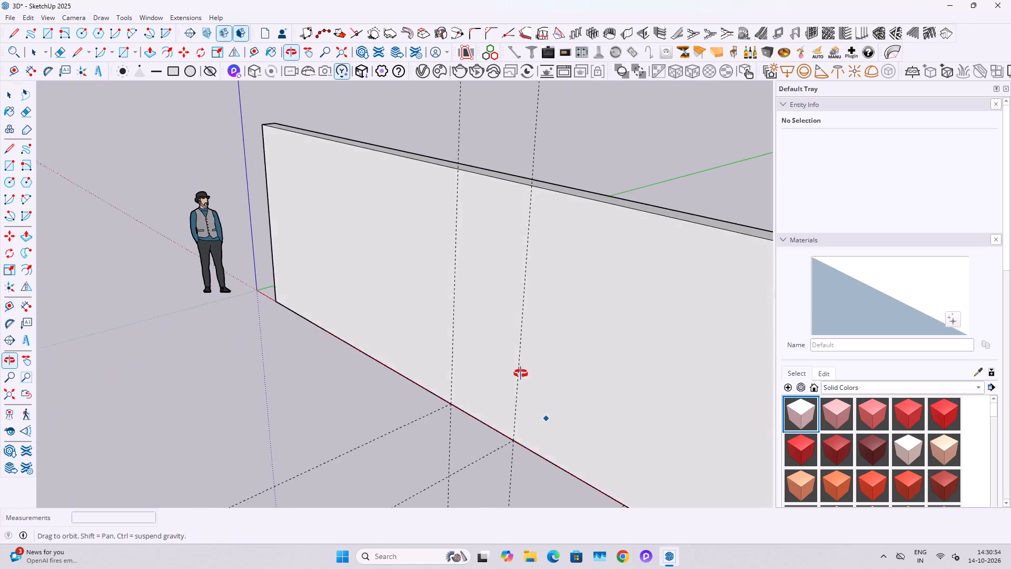
{"action": "middle_click_drag", "start_coordinate": [521, 374], "coordinate": [445, 381]}
{"action": "left_click", "coordinate": [345, 301]}
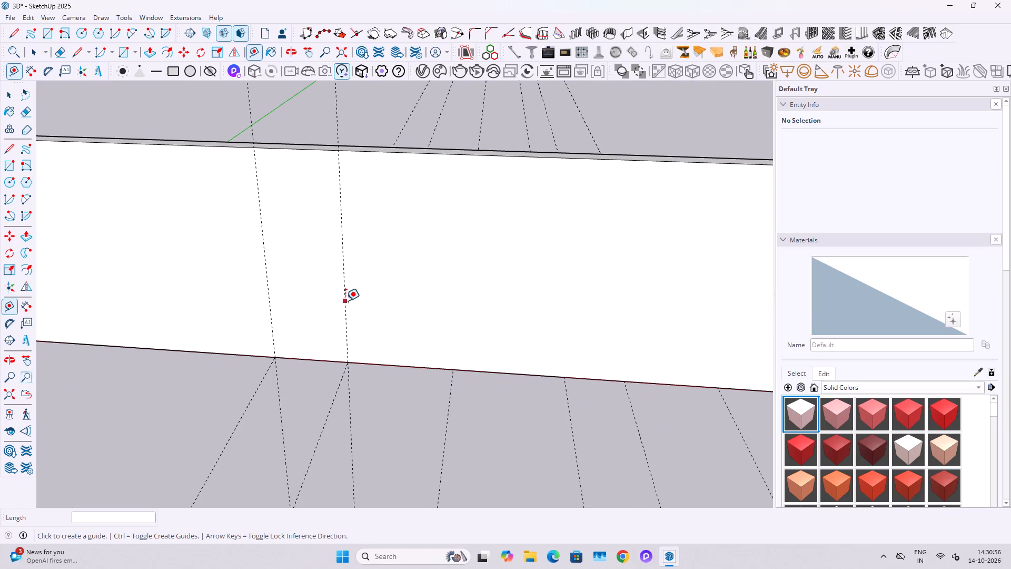
{"action": "left_click", "coordinate": [452, 368]}
{"action": "left_click_drag", "start_coordinate": [455, 345], "coordinate": [473, 347]}
{"action": "left_click", "coordinate": [564, 379]}
Place vertical guides on the outer face at both bedroom window edges, the first 2' 7 1/2" beyond the living room window's far guide.
{"action": "middle_click_drag", "start_coordinate": [616, 362], "coordinate": [451, 317]}
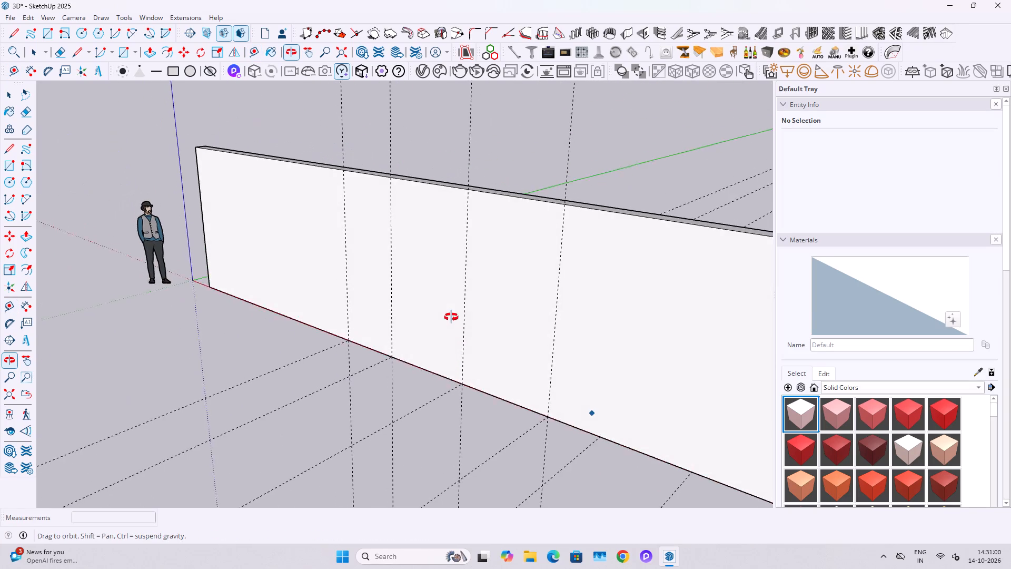
{"action": "middle_click_drag", "start_coordinate": [451, 317], "coordinate": [453, 317]}
{"action": "left_click", "coordinate": [549, 366]}
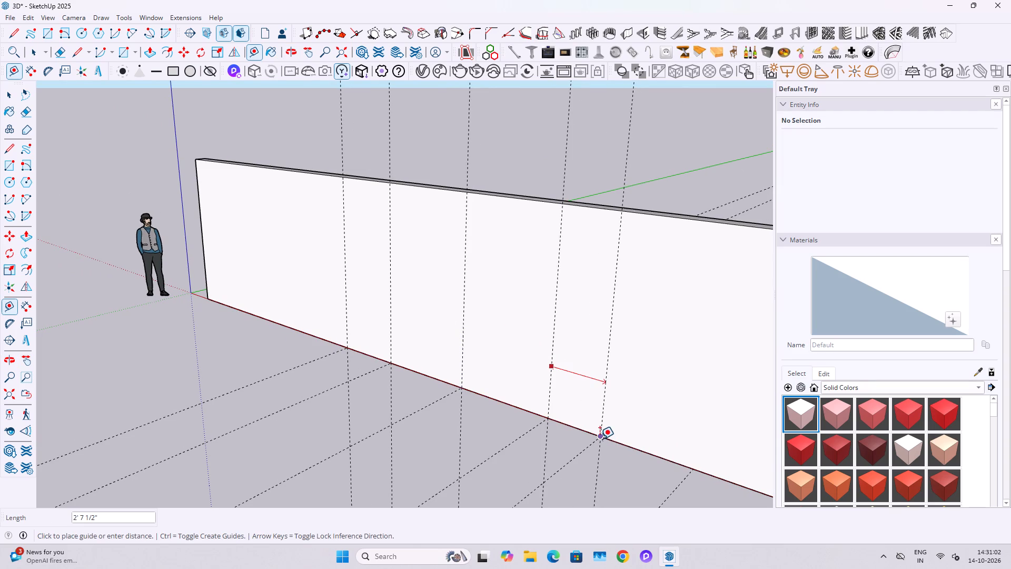
{"action": "left_click", "coordinate": [600, 434]}
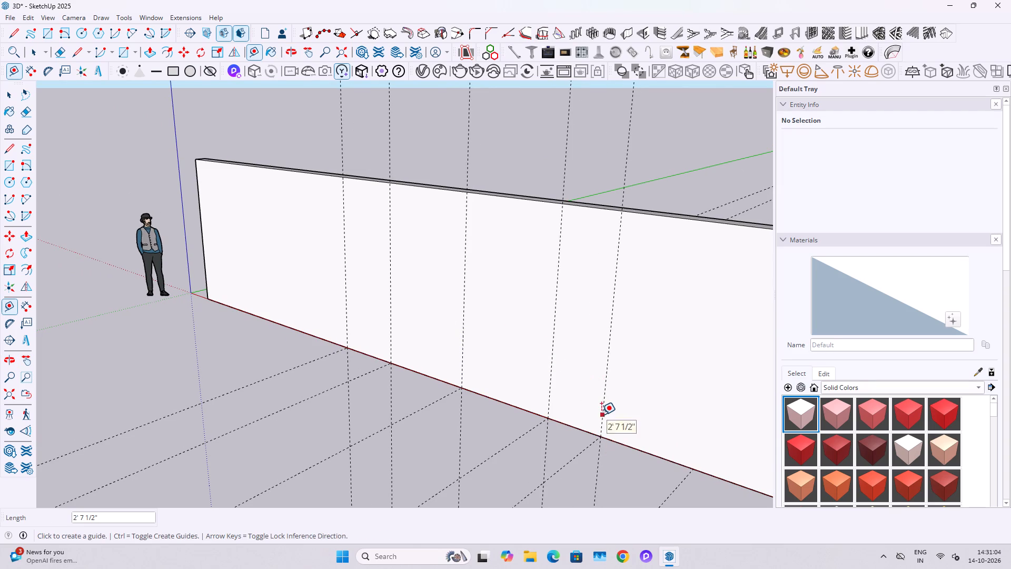
{"action": "left_click", "coordinate": [601, 415]}
{"action": "left_click", "coordinate": [691, 473]}
Place horizontal guides across the front wall's outer face 7' and 2' 6" above its base edge.
{"action": "left_click", "coordinate": [705, 472]}
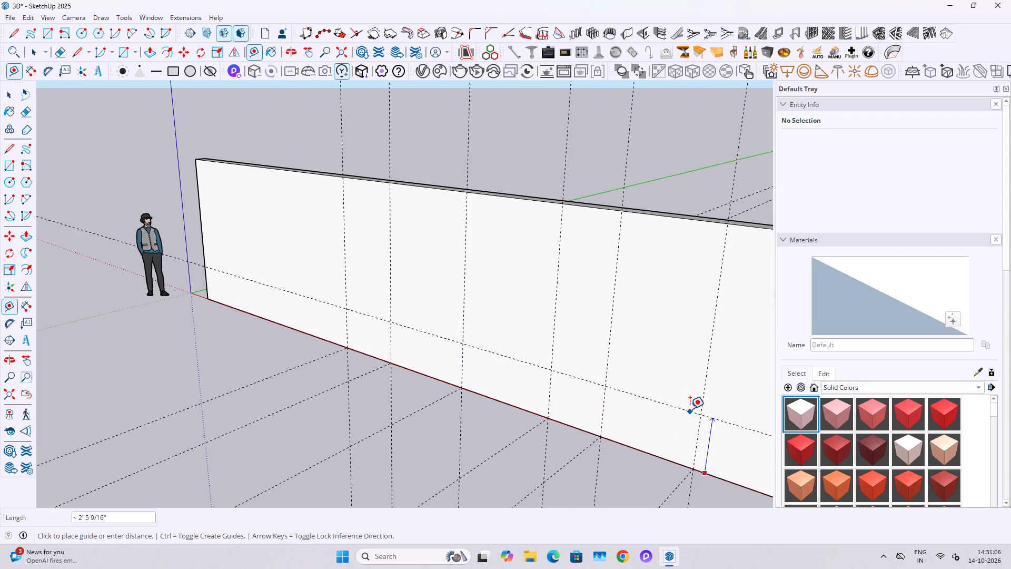
{"action": "type", "text": "7'"}
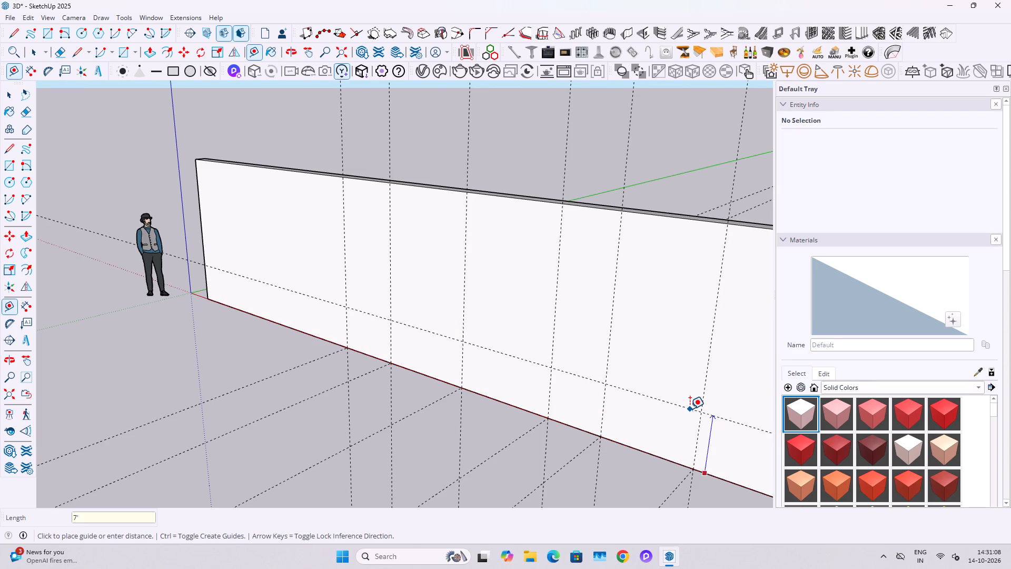
{"action": "key", "text": "Return"}
{"action": "left_click_drag", "start_coordinate": [656, 457], "coordinate": [653, 448]}
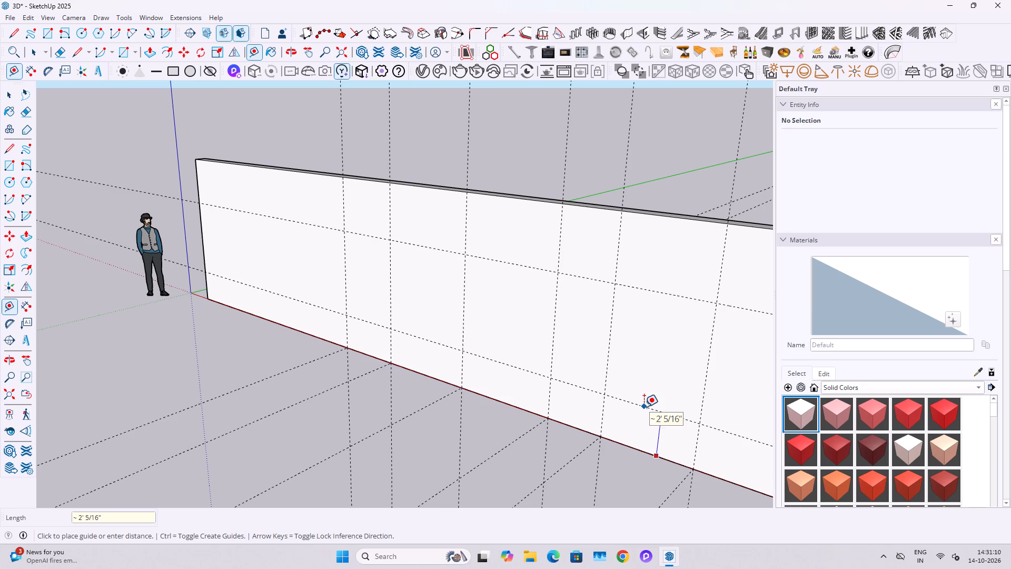
{"action": "key", "text": "2"}
{"action": "key", "text": "apostrophe"}
{"action": "type", "text": "6\""}
{"action": "key", "text": "Return"}
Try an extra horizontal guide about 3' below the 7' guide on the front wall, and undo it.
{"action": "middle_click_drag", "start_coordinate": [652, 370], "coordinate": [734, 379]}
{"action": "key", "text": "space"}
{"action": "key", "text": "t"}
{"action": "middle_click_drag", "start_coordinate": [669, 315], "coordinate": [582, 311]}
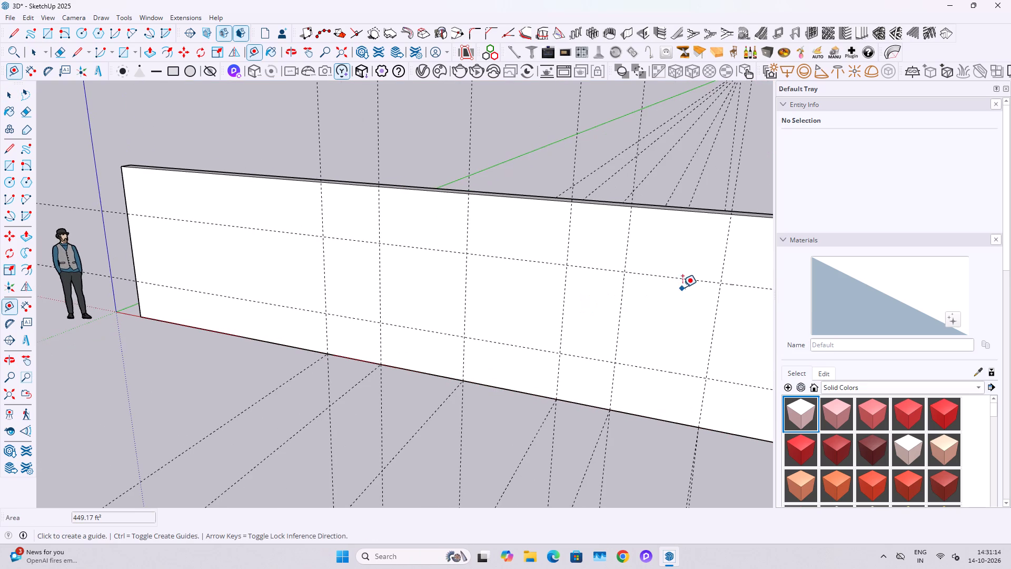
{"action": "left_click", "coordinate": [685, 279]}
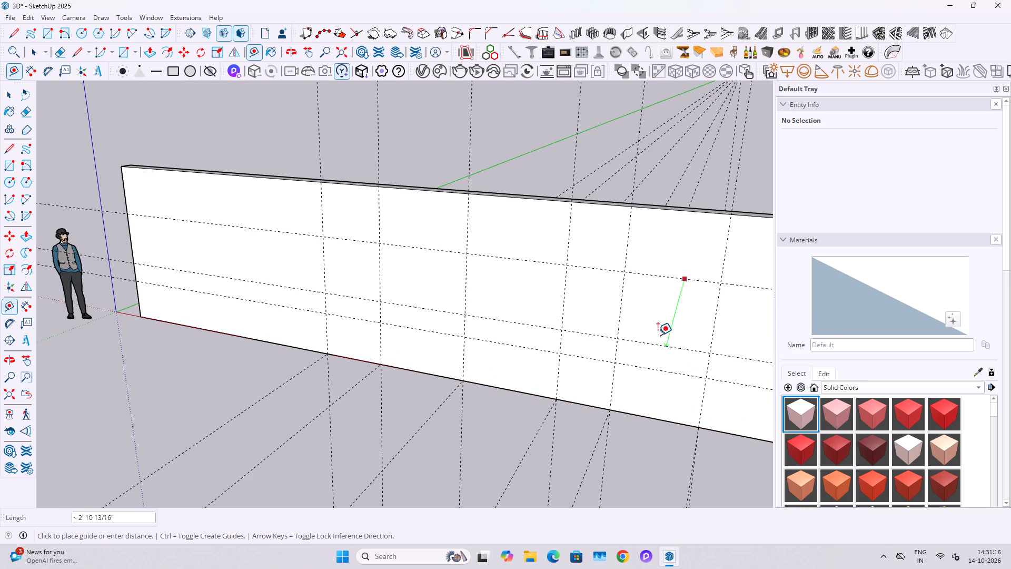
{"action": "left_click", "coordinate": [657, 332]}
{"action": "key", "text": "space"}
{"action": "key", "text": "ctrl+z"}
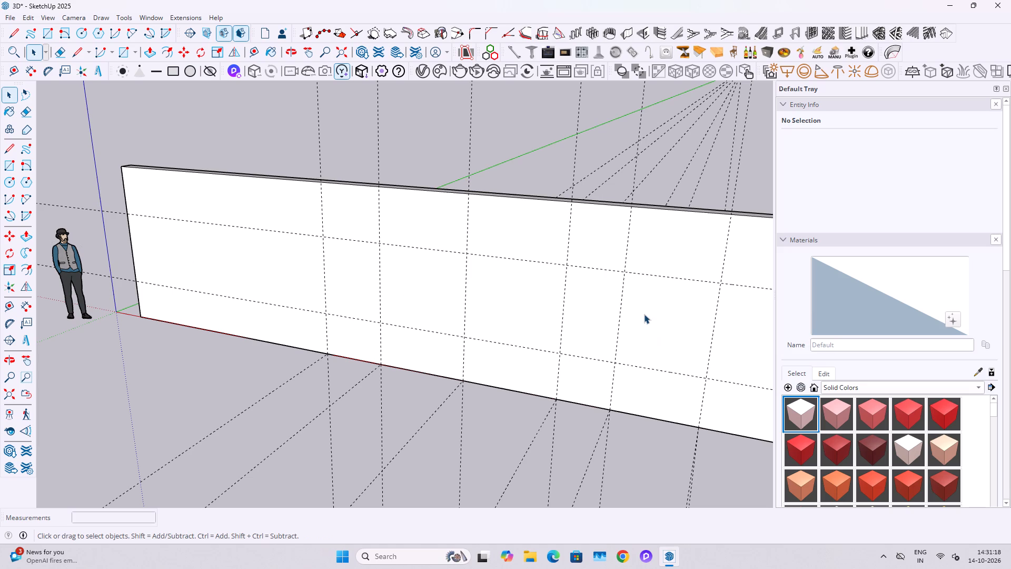
Draw window rectangles between the front wall guides, 4' by 4' 6" for the bedroom and 5' by 4' 6" for the living room.
{"action": "left_click", "coordinate": [644, 314]}
{"action": "key", "text": "r"}
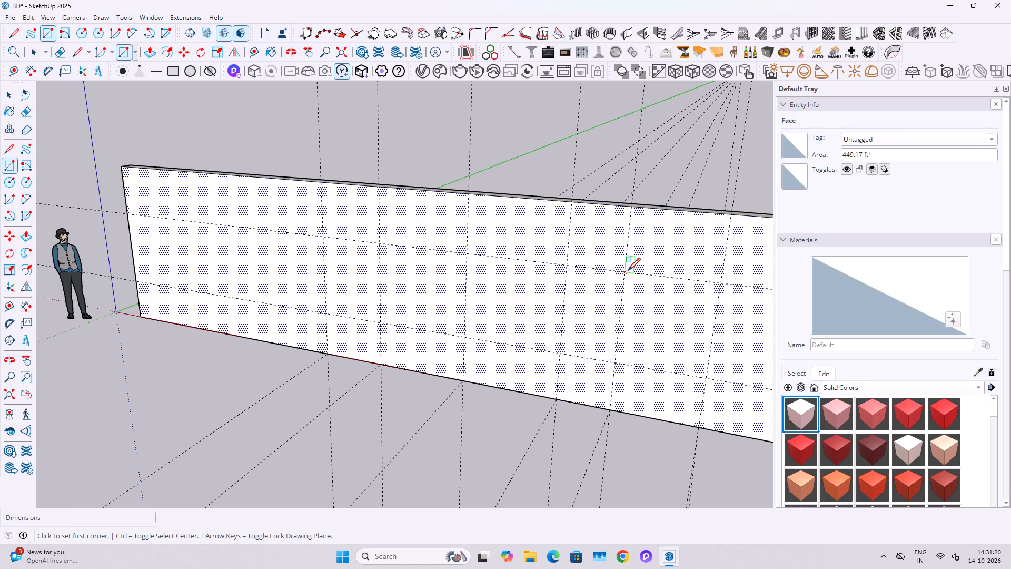
{"action": "left_click", "coordinate": [628, 272]}
{"action": "left_click", "coordinate": [708, 378]}
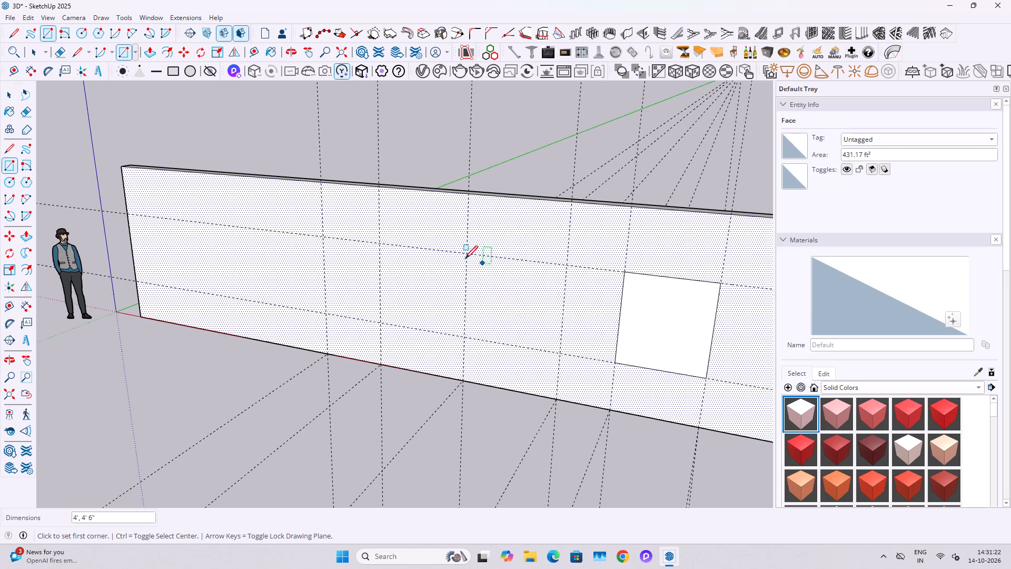
{"action": "left_click", "coordinate": [468, 256]}
{"action": "left_click", "coordinate": [562, 354]}
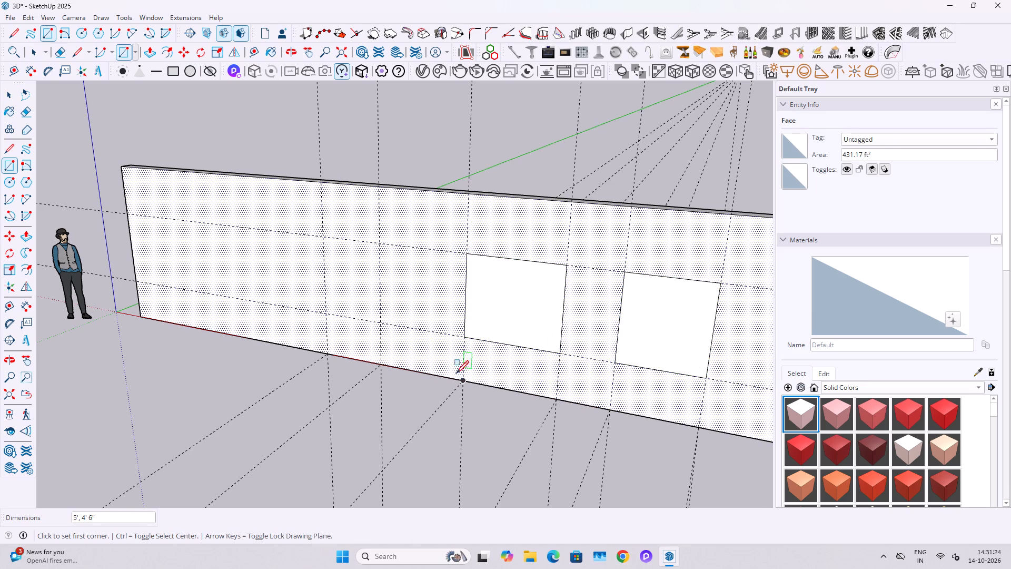
Draw the entrance door rectangle between its vertical guides, from the front wall's base up to the 7' guide.
{"action": "left_click", "coordinate": [382, 365]}
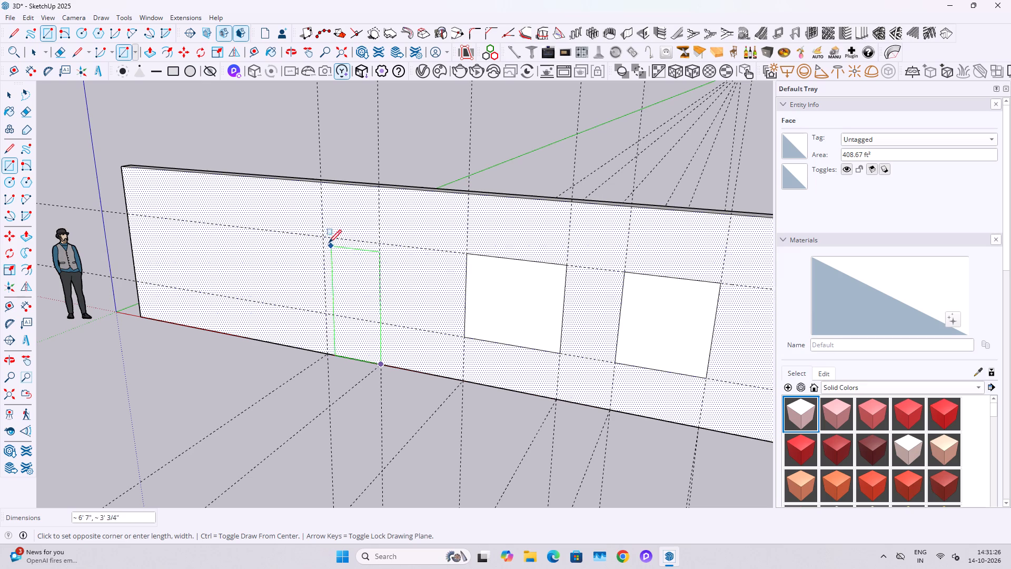
{"action": "left_click", "coordinate": [324, 237]}
{"action": "key", "text": "space"}
Push/Pull the entrance door and both window rectangles through the front wall's thickness to cut the openings.
{"action": "left_click", "coordinate": [360, 283]}
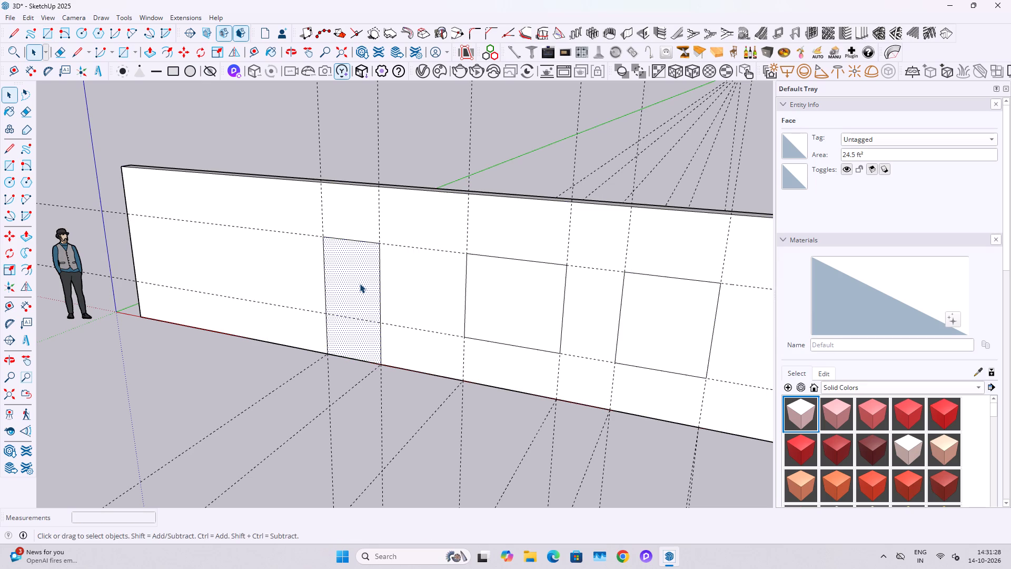
{"action": "key", "text": "p"}
{"action": "left_click", "coordinate": [361, 283]}
{"action": "middle_click_drag", "start_coordinate": [402, 183], "coordinate": [427, 258]}
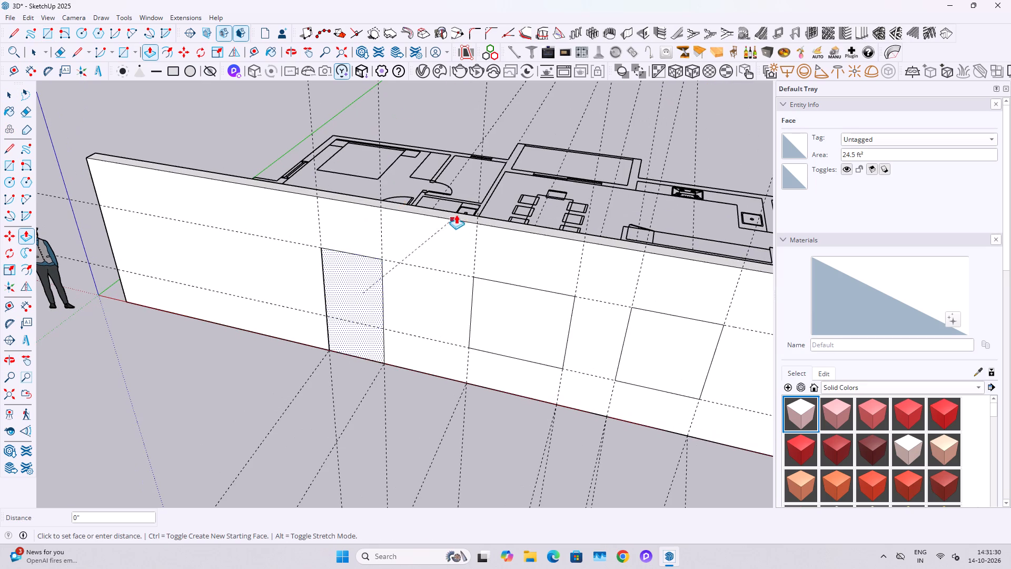
{"action": "left_click", "coordinate": [462, 211]}
{"action": "double_click", "coordinate": [507, 310]}
{"action": "double_click", "coordinate": [669, 338]}
{"action": "key", "text": "space"}
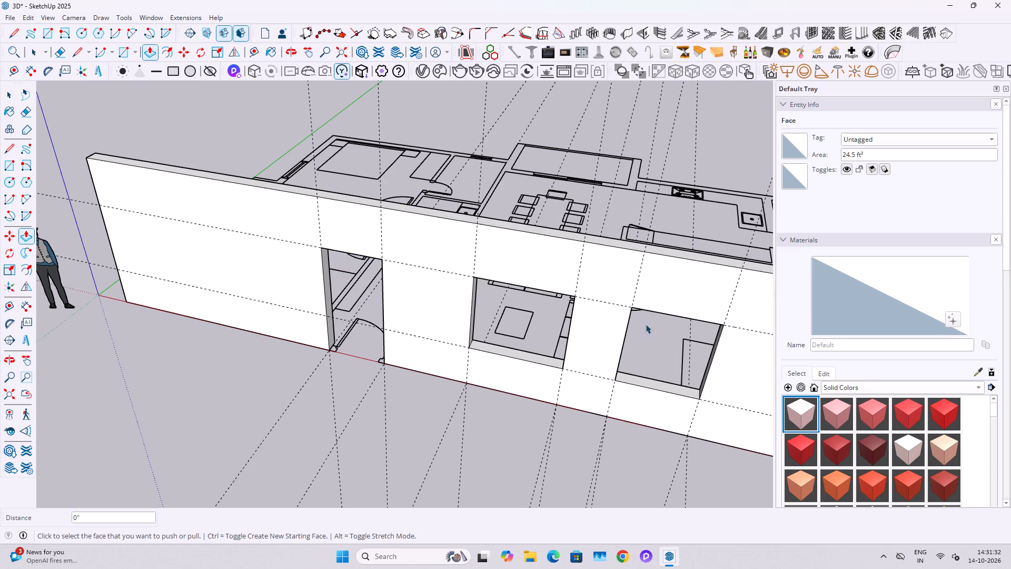
{"action": "key", "text": "Escape"}
Select all connected geometry of the front wall and make it a group.
{"action": "triple_click", "coordinate": [602, 273]}
{"action": "left_click", "coordinate": [602, 273]}
{"action": "right_click", "coordinate": [601, 273]}
{"action": "left_click", "coordinate": [635, 370]}
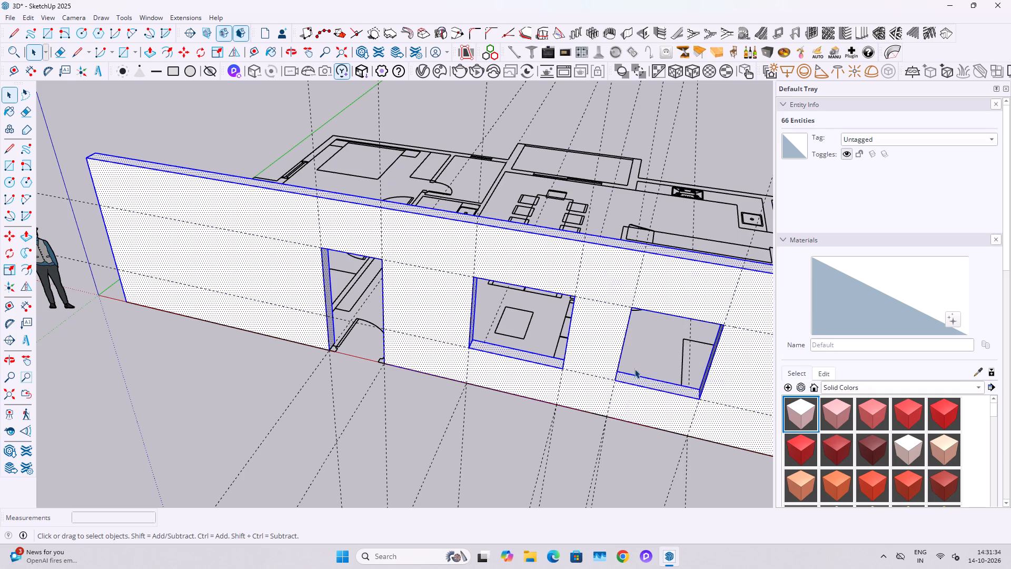
Delete all guides from the model.
{"action": "scroll", "coordinate": [472, 329], "scroll_direction": "down", "scroll_amount": 5}
{"action": "middle_click_drag", "start_coordinate": [405, 310], "coordinate": [797, 288]}
{"action": "middle_click_drag", "start_coordinate": [365, 406], "coordinate": [549, 403]}
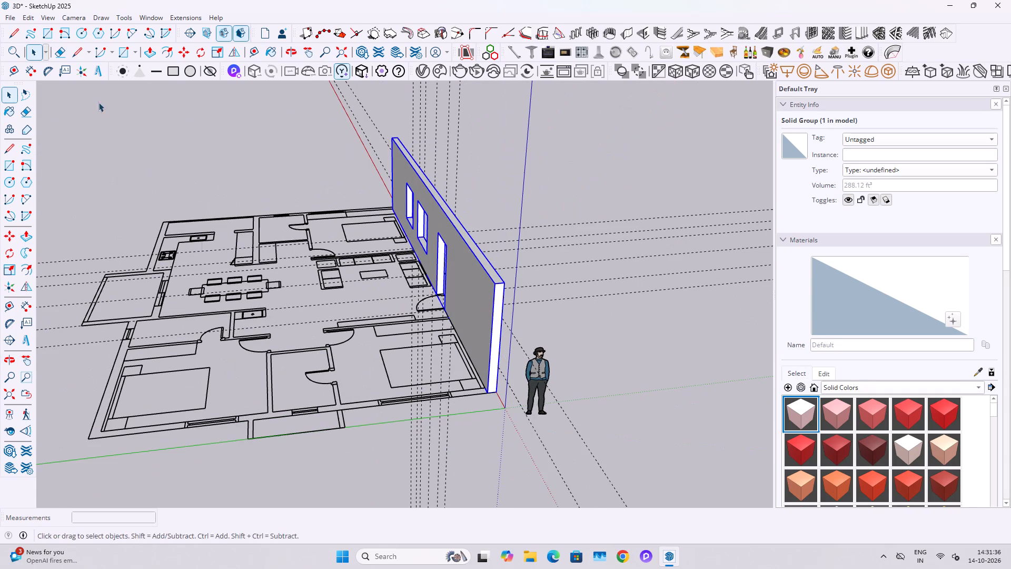
{"action": "left_click", "coordinate": [26, 15]}
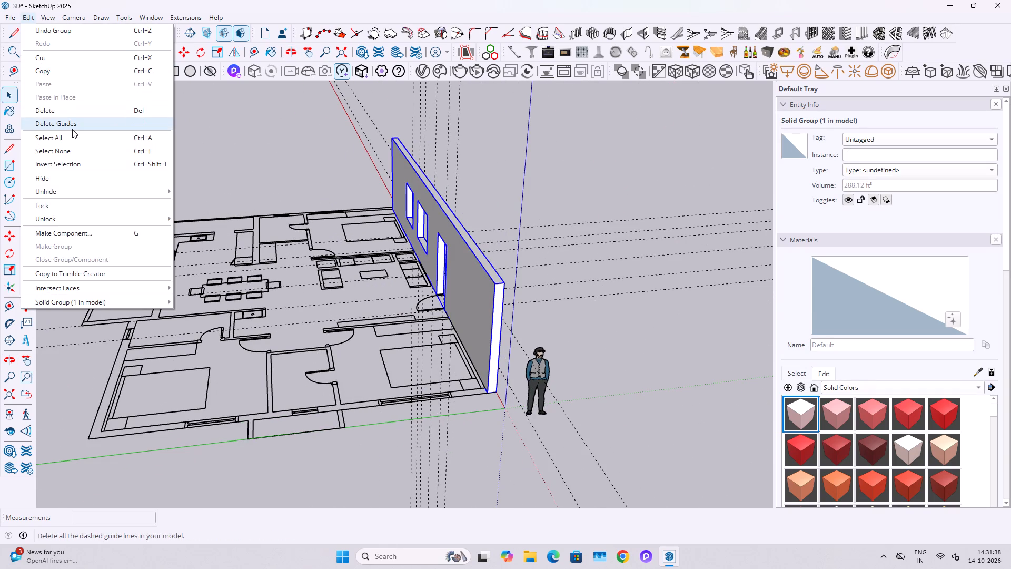
{"action": "left_click", "coordinate": [72, 129]}
Draw a 9" by 30' 11" rectangle over the side wall's plan outline, from the front wall's inner corner to the far corner.
{"action": "scroll", "coordinate": [413, 348], "scroll_direction": "up", "scroll_amount": 7}
{"action": "middle_click_drag", "start_coordinate": [510, 443], "coordinate": [520, 476]}
{"action": "key", "text": "r"}
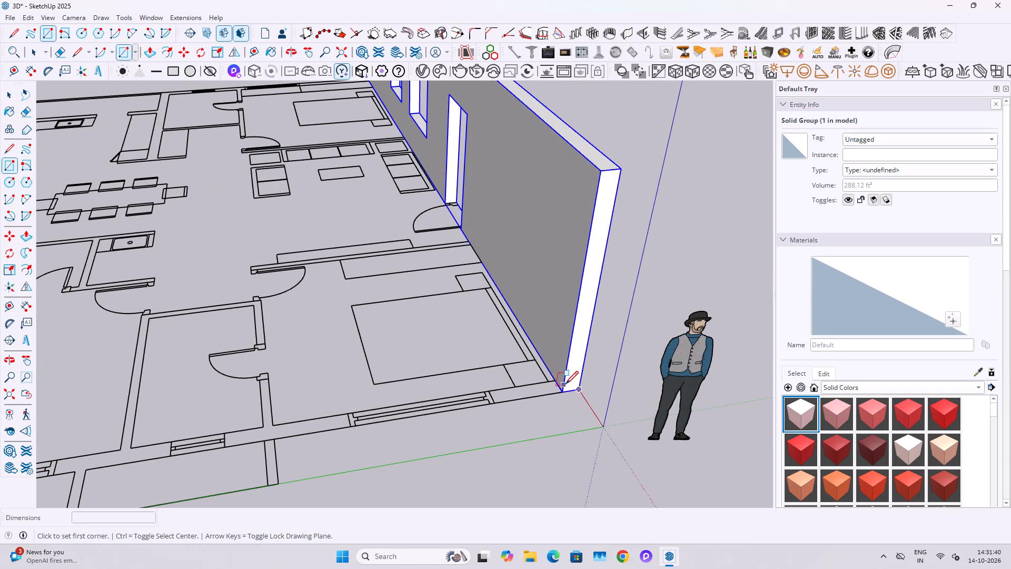
{"action": "left_click", "coordinate": [556, 382]}
{"action": "scroll", "coordinate": [568, 423], "scroll_direction": "down", "scroll_amount": 4}
{"action": "middle_click_drag", "start_coordinate": [503, 425], "coordinate": [652, 426], "text": "shift"}
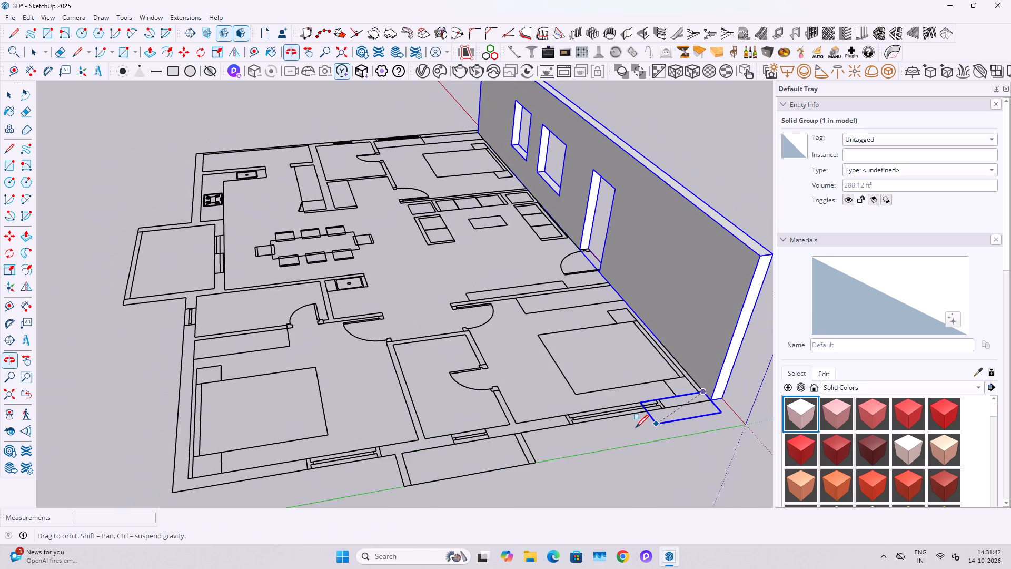
{"action": "scroll", "coordinate": [270, 496], "scroll_direction": "up", "scroll_amount": 3}
{"action": "middle_click_drag", "start_coordinate": [270, 497], "coordinate": [408, 429], "text": "shift"}
{"action": "left_click", "coordinate": [285, 425]}
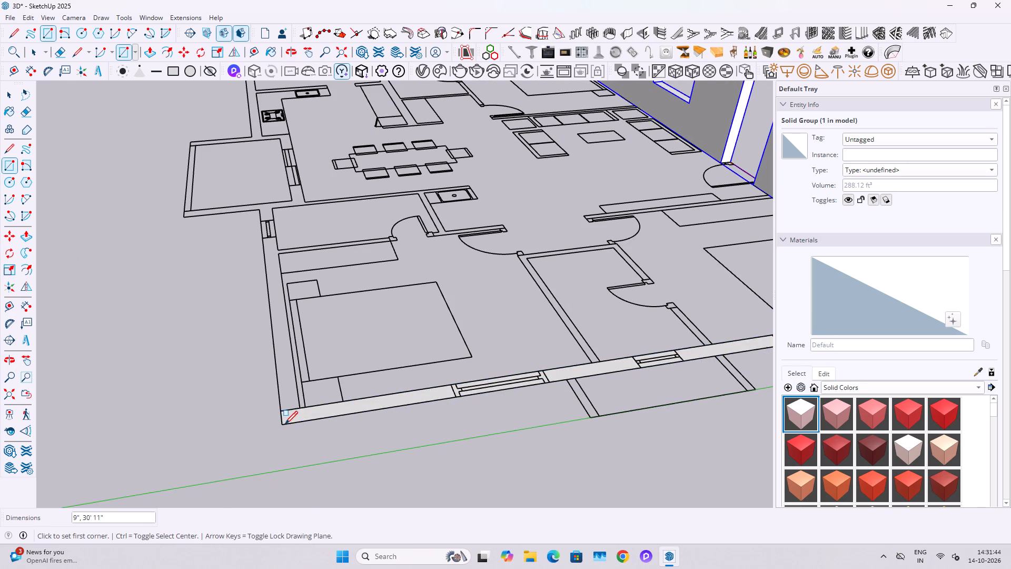
{"action": "key", "text": "space"}
Place guides at both side edges of the far bedroom's window on the side wall strip.
{"action": "scroll", "coordinate": [451, 399], "scroll_direction": "up", "scroll_amount": 14}
{"action": "key", "text": "t"}
{"action": "double_click", "coordinate": [428, 390]}
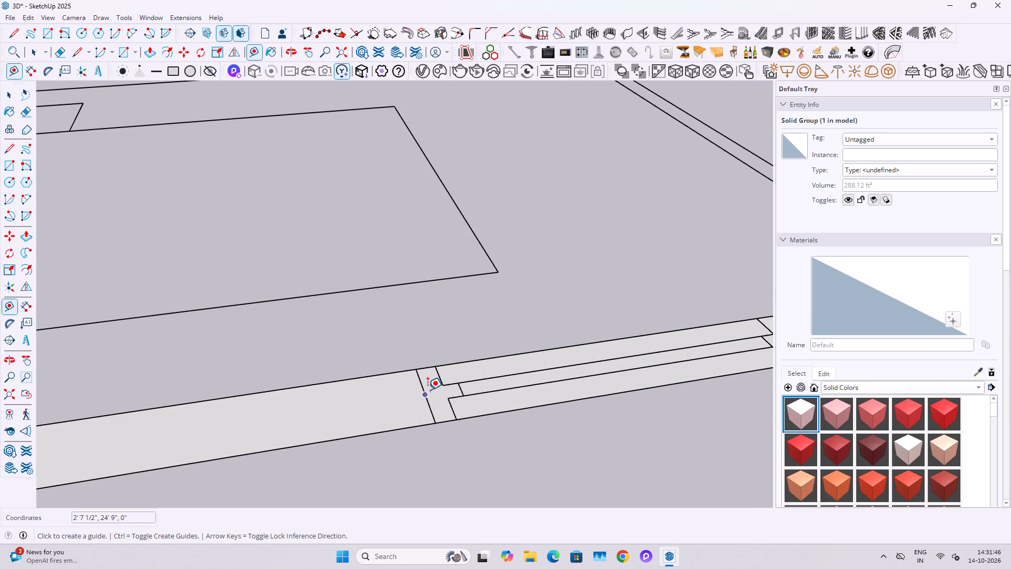
{"action": "scroll", "coordinate": [430, 388], "scroll_direction": "down", "scroll_amount": 5}
{"action": "middle_click_drag", "start_coordinate": [540, 388], "coordinate": [273, 427], "text": "shift"}
{"action": "scroll", "coordinate": [429, 404], "scroll_direction": "up", "scroll_amount": 4}
{"action": "double_click", "coordinate": [412, 395]}
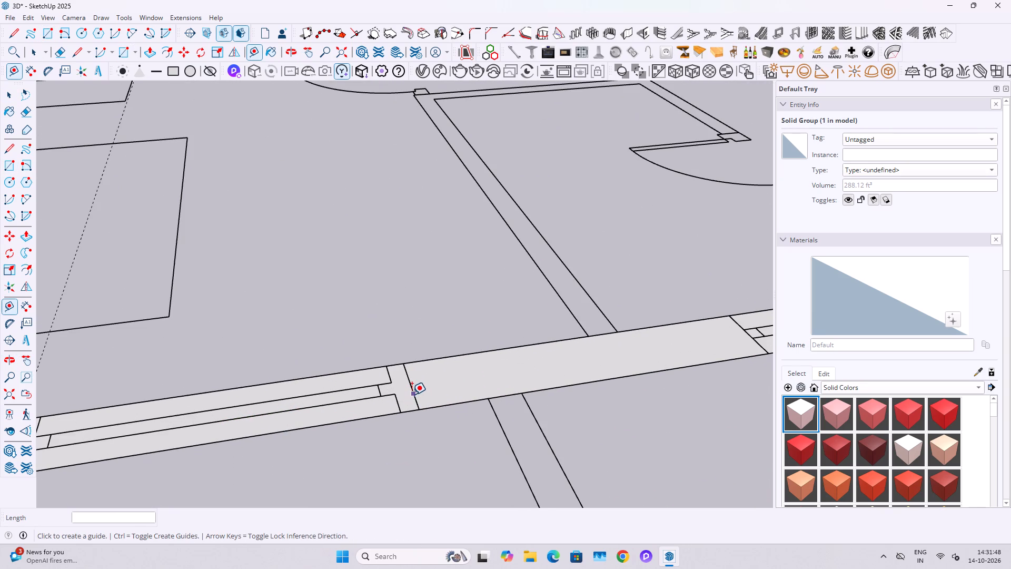
Place guides at both side edges of the small middle window on the side wall strip.
{"action": "scroll", "coordinate": [429, 384], "scroll_direction": "down", "scroll_amount": 4}
{"action": "middle_click_drag", "start_coordinate": [566, 371], "coordinate": [247, 420], "text": "shift"}
{"action": "scroll", "coordinate": [402, 395], "scroll_direction": "up", "scroll_amount": 3}
{"action": "scroll", "coordinate": [324, 384], "scroll_direction": "up", "scroll_amount": 2}
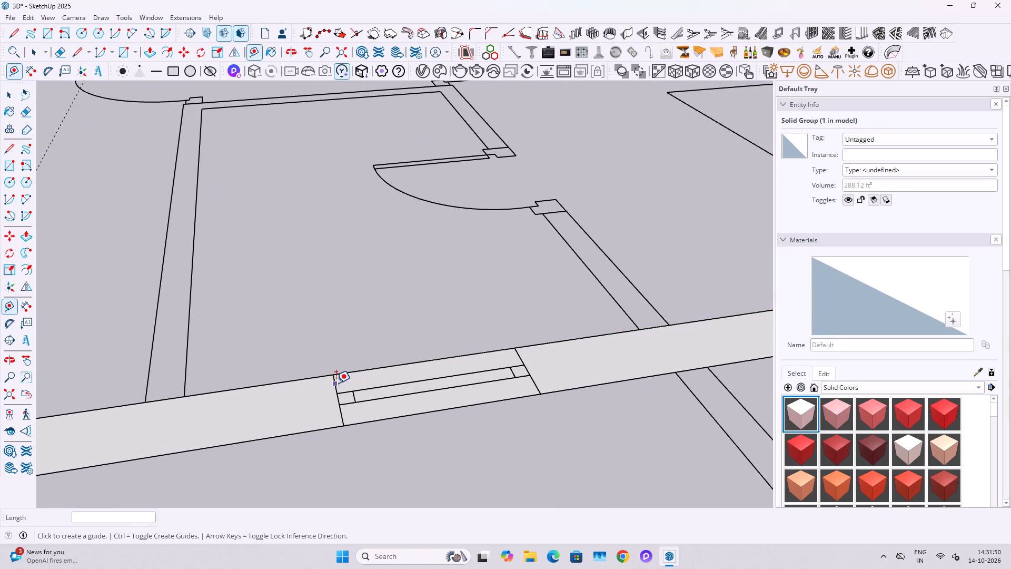
{"action": "double_click", "coordinate": [333, 383]}
{"action": "double_click", "coordinate": [518, 356]}
Place guides at both side edges of the bedroom window nearest the front wall on the side wall strip.
{"action": "scroll", "coordinate": [502, 353], "scroll_direction": "down", "scroll_amount": 3}
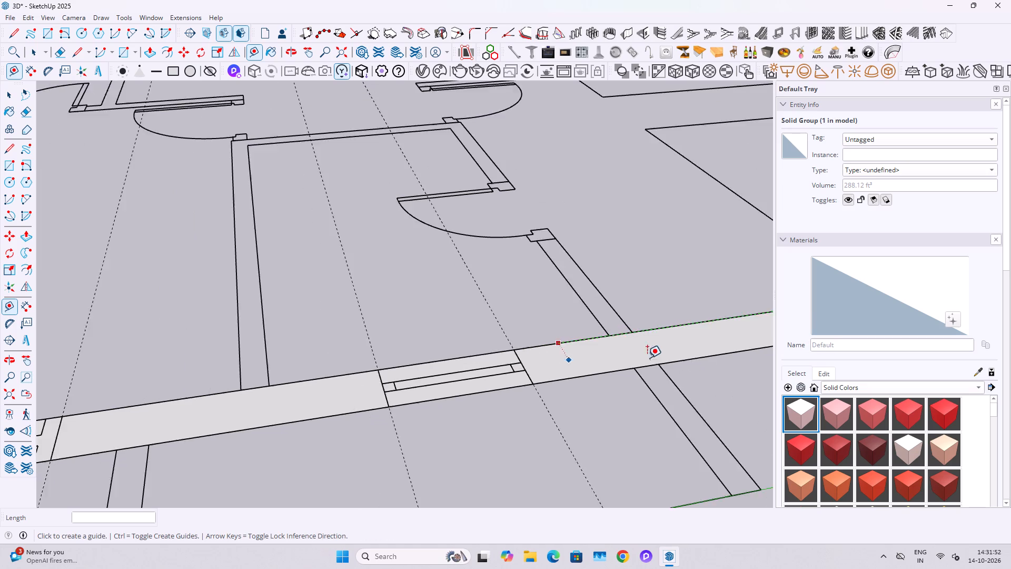
{"action": "middle_click_drag", "start_coordinate": [644, 359], "coordinate": [358, 402], "text": "shift"}
{"action": "scroll", "coordinate": [358, 402], "scroll_direction": "down", "scroll_amount": 1, "text": "shift"}
{"action": "scroll", "coordinate": [598, 372], "scroll_direction": "up", "scroll_amount": 6}
{"action": "double_click", "coordinate": [512, 367]}
{"action": "scroll", "coordinate": [490, 361], "scroll_direction": "down", "scroll_amount": 4}
{"action": "middle_click_drag", "start_coordinate": [622, 365], "coordinate": [318, 404], "text": "shift"}
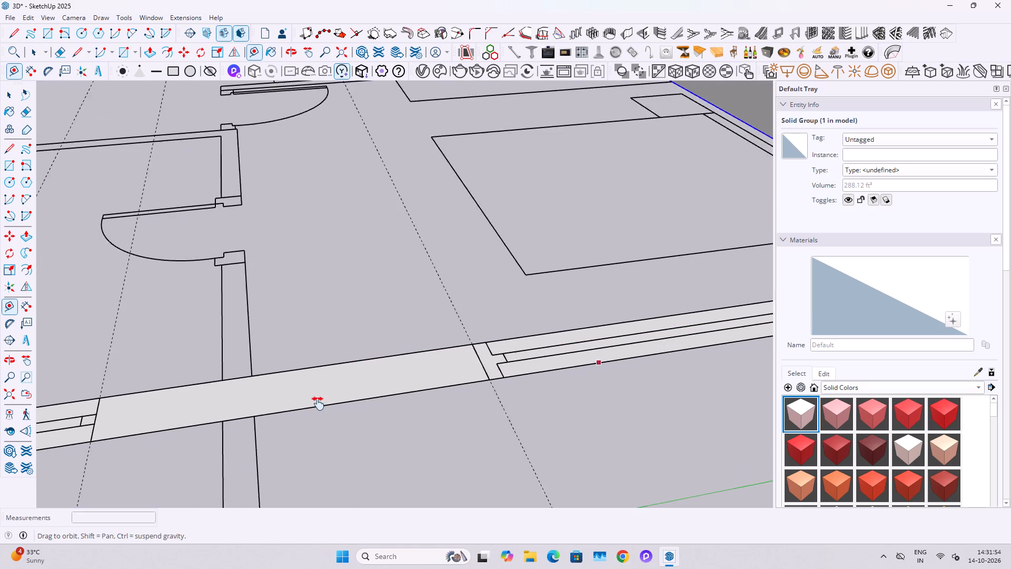
{"action": "middle_click_drag", "start_coordinate": [318, 404], "coordinate": [275, 409], "text": "shift"}
{"action": "scroll", "coordinate": [588, 364], "scroll_direction": "up", "scroll_amount": 3}
{"action": "double_click", "coordinate": [574, 348]}
{"action": "key", "text": "space"}
Push/Pull the side wall strip up to the top of the front wall.
{"action": "scroll", "coordinate": [574, 347], "scroll_direction": "down", "scroll_amount": 5}
{"action": "left_click", "coordinate": [627, 339]}
{"action": "scroll", "coordinate": [626, 338], "scroll_direction": "down", "scroll_amount": 7}
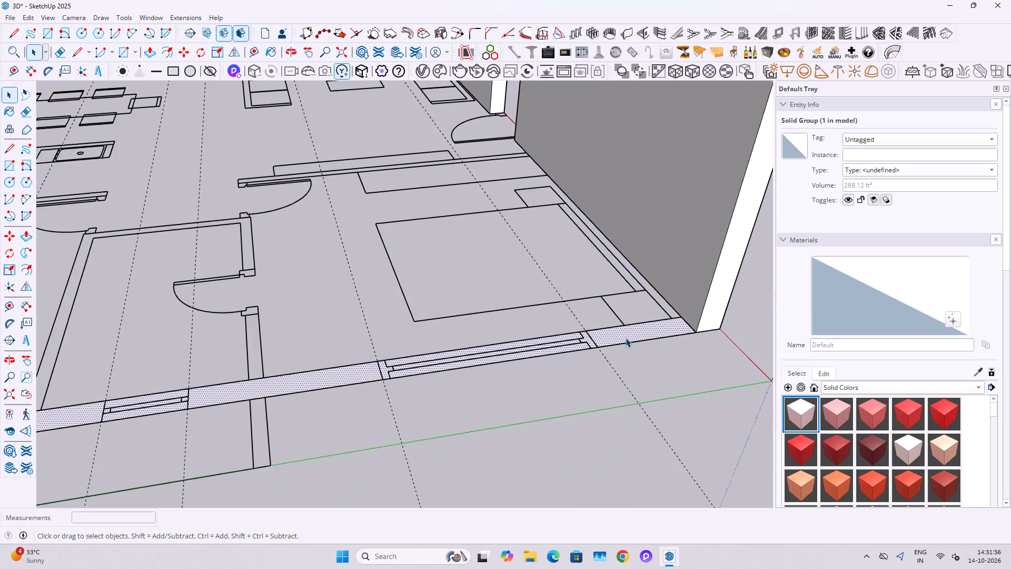
{"action": "scroll", "coordinate": [626, 338], "scroll_direction": "down", "scroll_amount": 4}
{"action": "key", "text": "p"}
{"action": "left_click", "coordinate": [627, 329]}
{"action": "scroll", "coordinate": [613, 325], "scroll_direction": "down", "scroll_amount": 3}
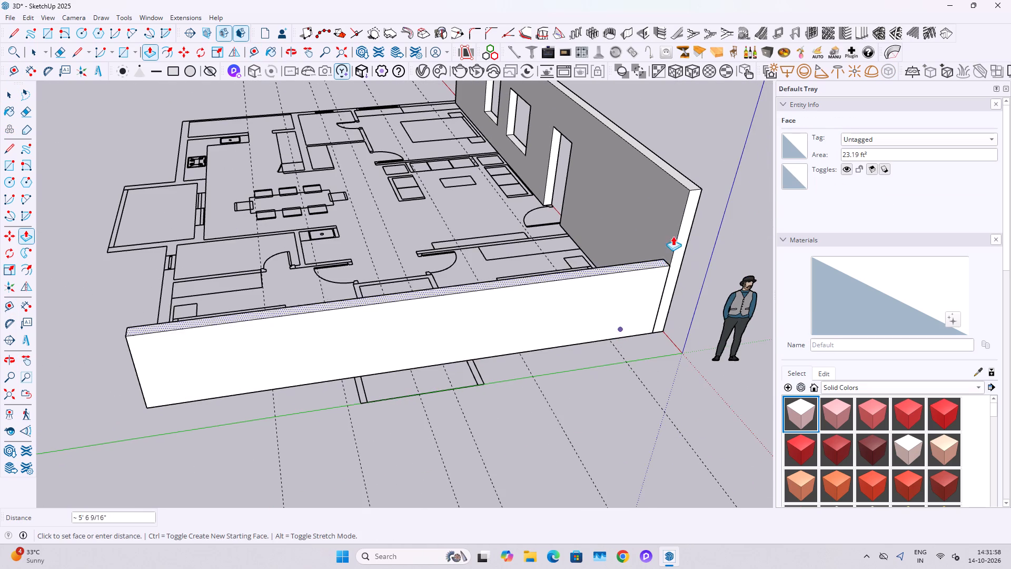
{"action": "left_click", "coordinate": [693, 188]}
{"action": "key", "text": "space"}
Place a horizontal guide on the side wall's outer face 7' above its base edge.
{"action": "scroll", "coordinate": [641, 297], "scroll_direction": "up", "scroll_amount": 4}
{"action": "key", "text": "t"}
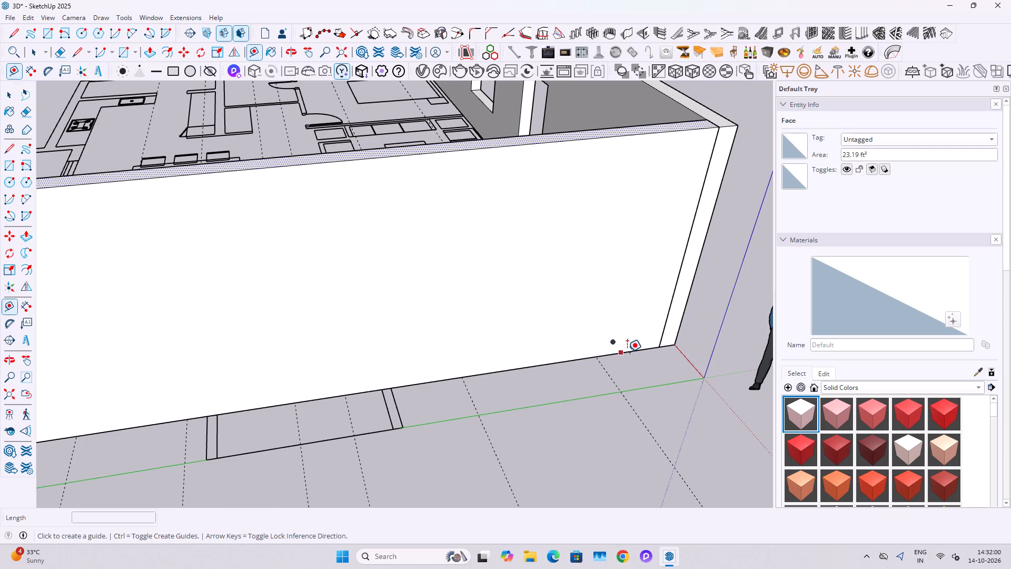
{"action": "left_click", "coordinate": [628, 349]}
{"action": "type", "text": "67"}
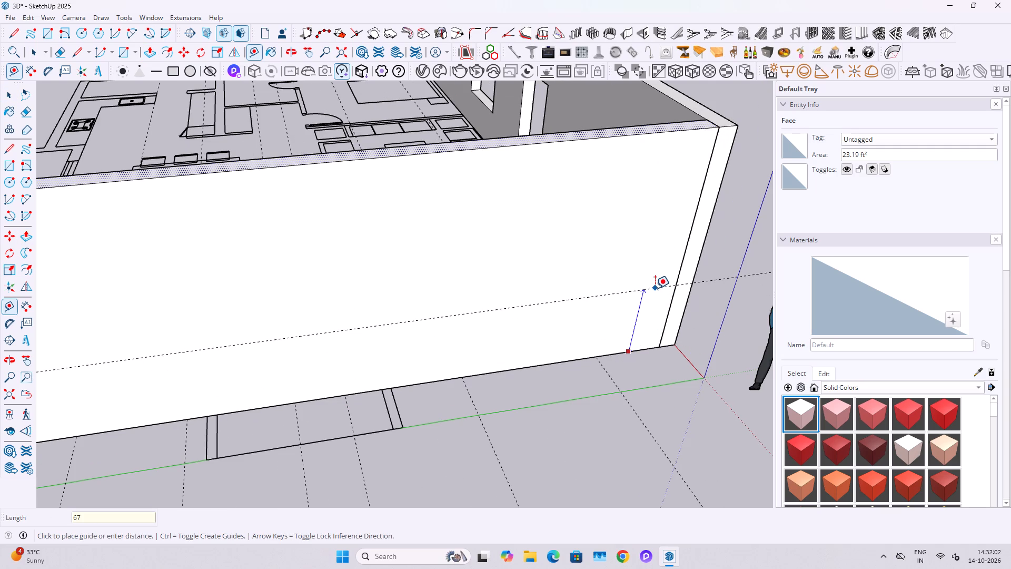
{"action": "key", "text": "BackSpace"}
{"action": "key", "text": "BackSpace"}
{"action": "key", "text": "6"}
{"action": "key", "text": "BackSpace"}
{"action": "type", "text": "7'"}
{"action": "key", "text": "Return"}
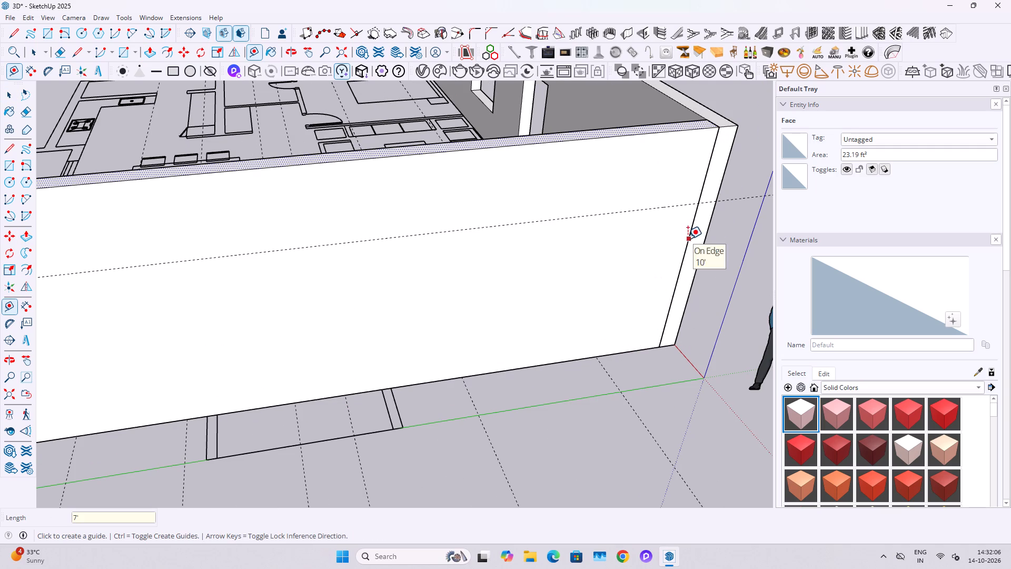
Place a horizontal guide on the side wall's outer face 2' 6" above its base edge.
{"action": "left_click", "coordinate": [620, 352]}
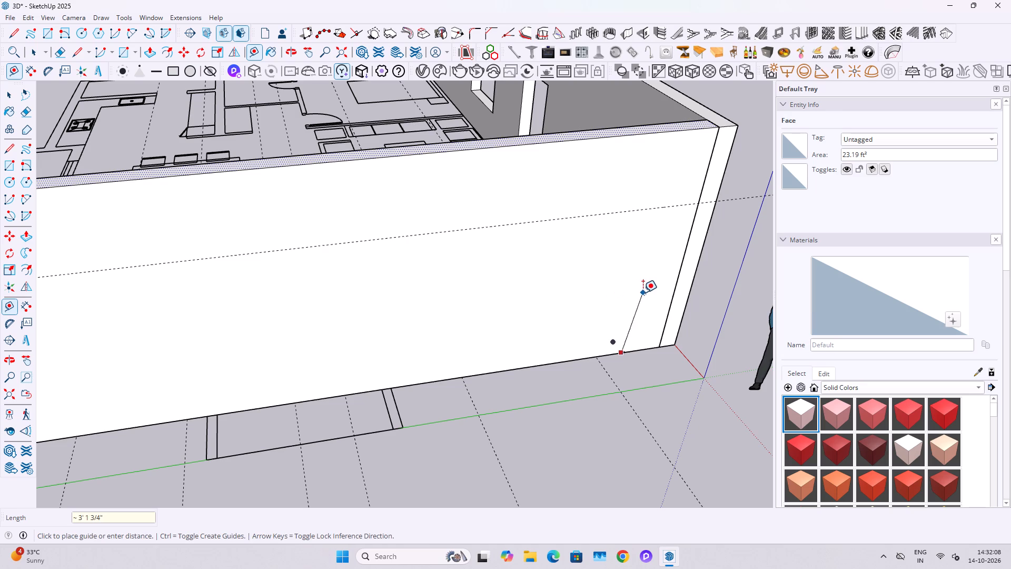
{"action": "key", "text": "space"}
{"action": "key", "text": "t"}
{"action": "scroll", "coordinate": [654, 336], "scroll_direction": "up", "scroll_amount": 5}
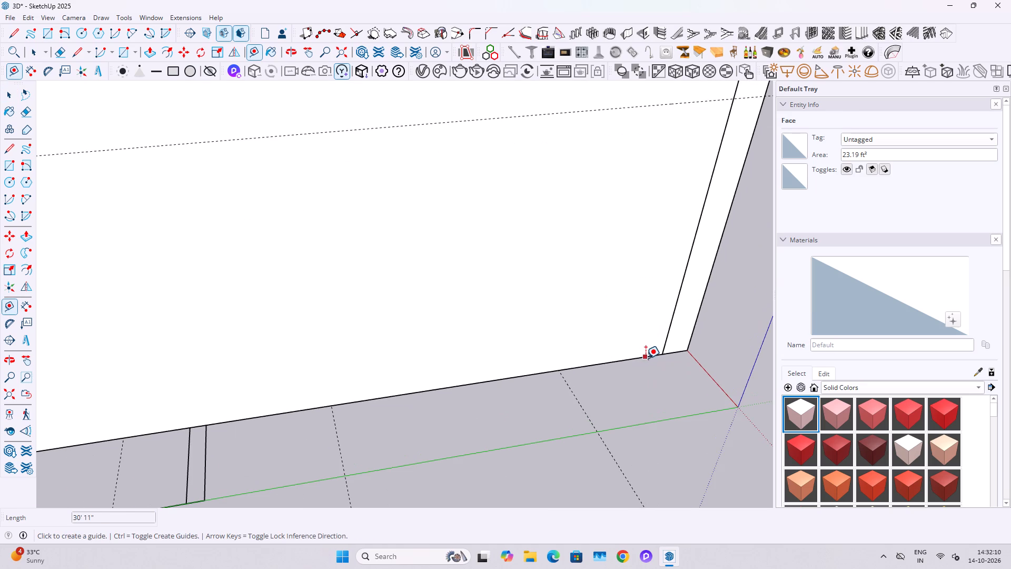
{"action": "left_click", "coordinate": [646, 358]}
{"action": "key", "text": "2"}
{"action": "type", "text": "'6"}
{"action": "key", "text": "shift+quotedbl"}
{"action": "key", "text": "Return"}
{"action": "left_click", "coordinate": [691, 234]}
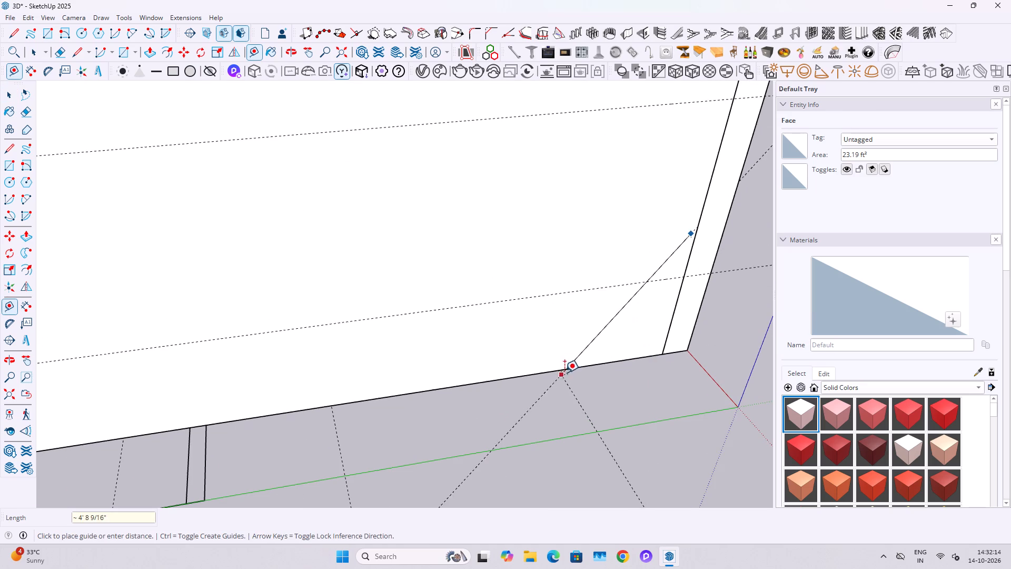
{"action": "key", "text": "space"}
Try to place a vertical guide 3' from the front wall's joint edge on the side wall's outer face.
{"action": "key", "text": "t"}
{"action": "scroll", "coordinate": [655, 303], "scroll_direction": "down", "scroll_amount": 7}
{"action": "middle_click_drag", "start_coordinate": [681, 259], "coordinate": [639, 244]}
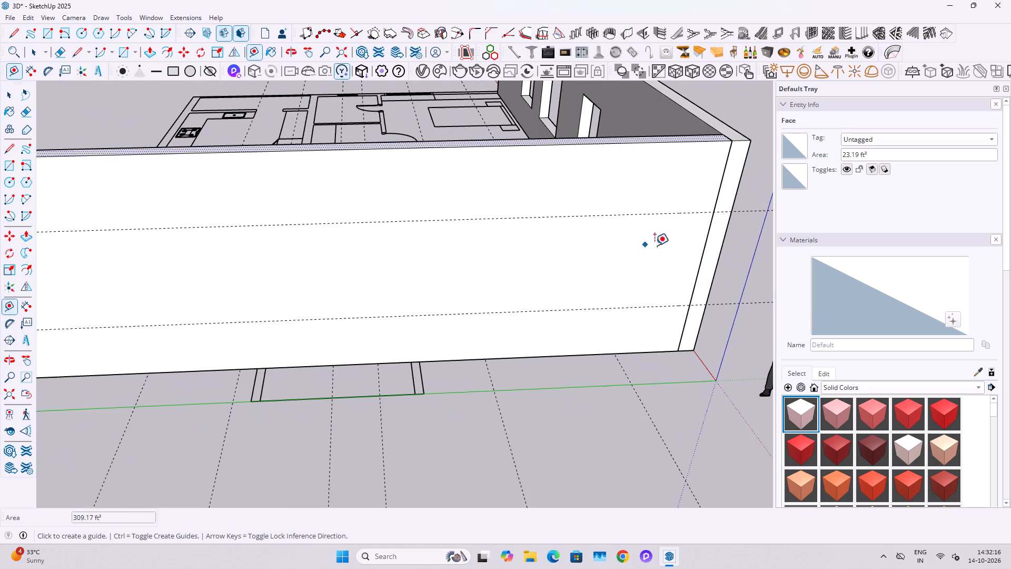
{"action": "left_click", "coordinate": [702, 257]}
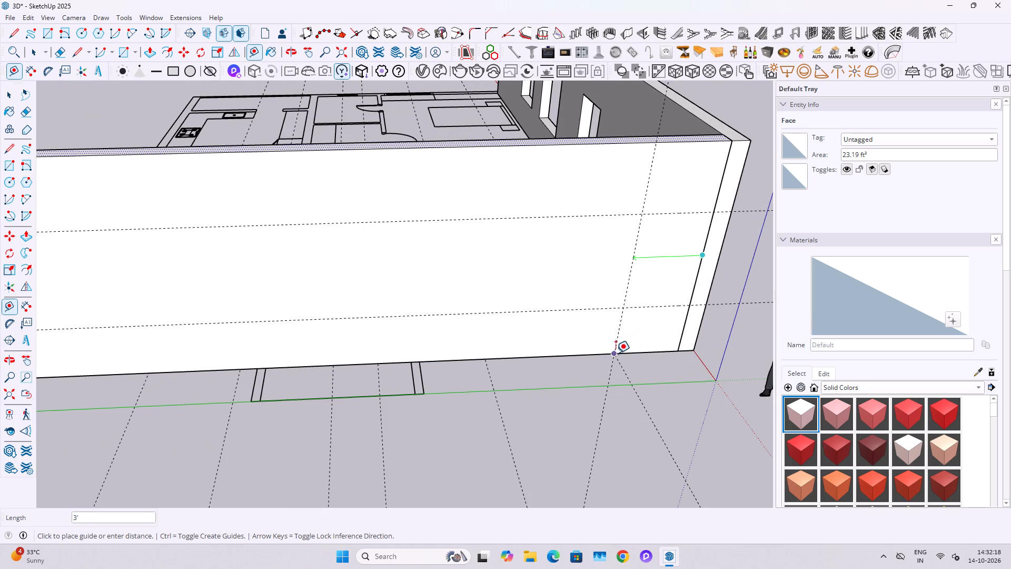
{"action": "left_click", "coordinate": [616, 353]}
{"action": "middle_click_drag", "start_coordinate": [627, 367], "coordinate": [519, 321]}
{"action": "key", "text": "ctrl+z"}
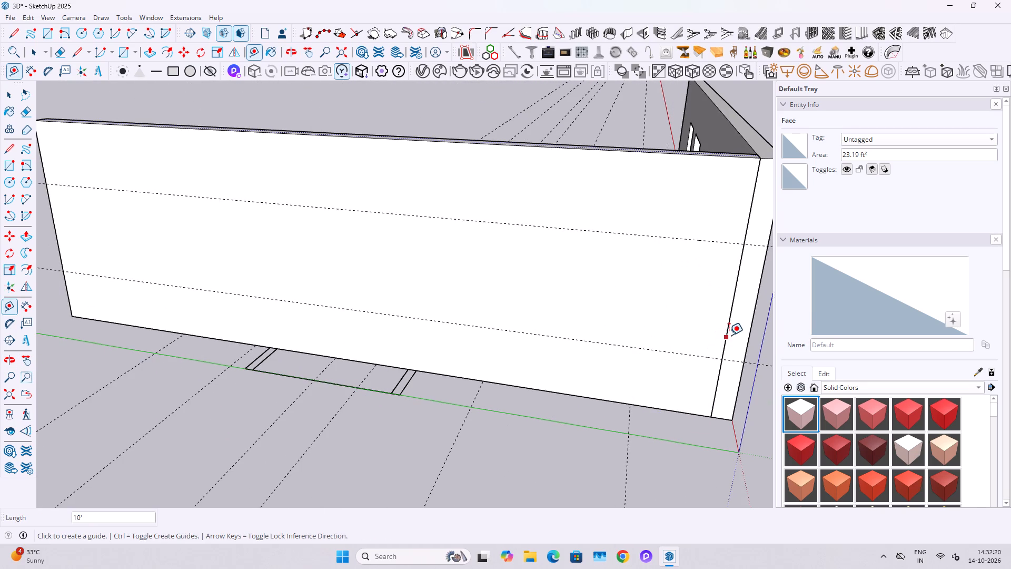
Place vertical guides on the side wall's outer face at both sides of the window nearest the front wall, the first 3' from the wall's vertical edge.
{"action": "left_click", "coordinate": [729, 334]}
{"action": "left_click", "coordinate": [630, 404]}
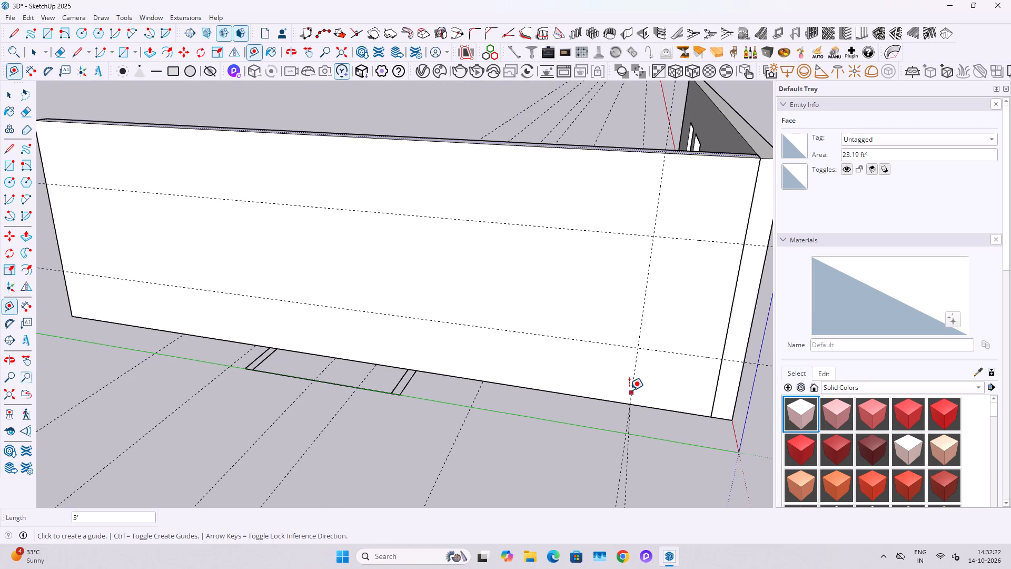
{"action": "left_click", "coordinate": [629, 390]}
{"action": "left_click", "coordinate": [482, 380]}
Place vertical guides for the small middle window, 4' 10 1/2" past the first window's far guide and another 2' further along.
{"action": "middle_click_drag", "start_coordinate": [544, 365], "coordinate": [623, 352]}
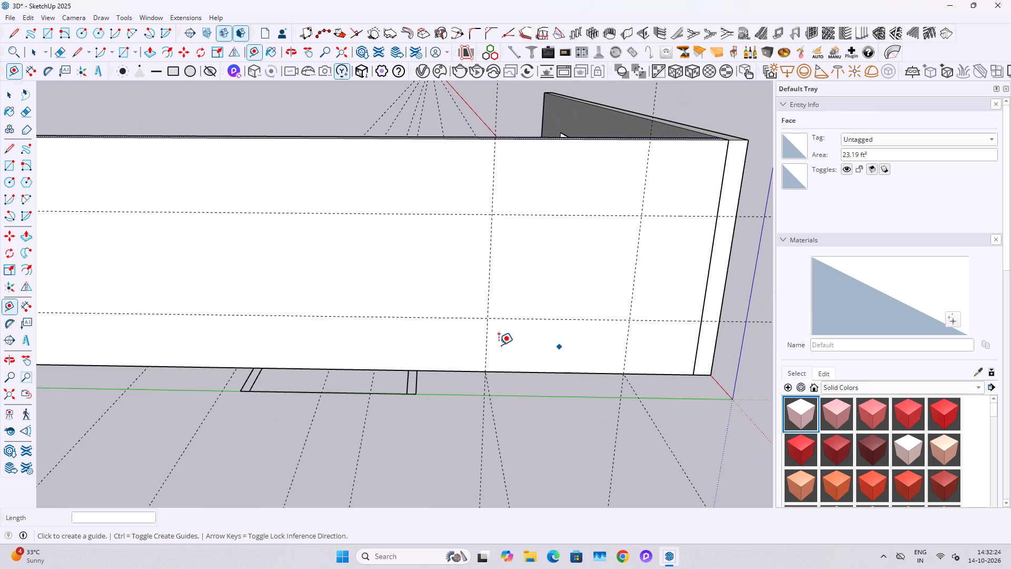
{"action": "left_click", "coordinate": [487, 344]}
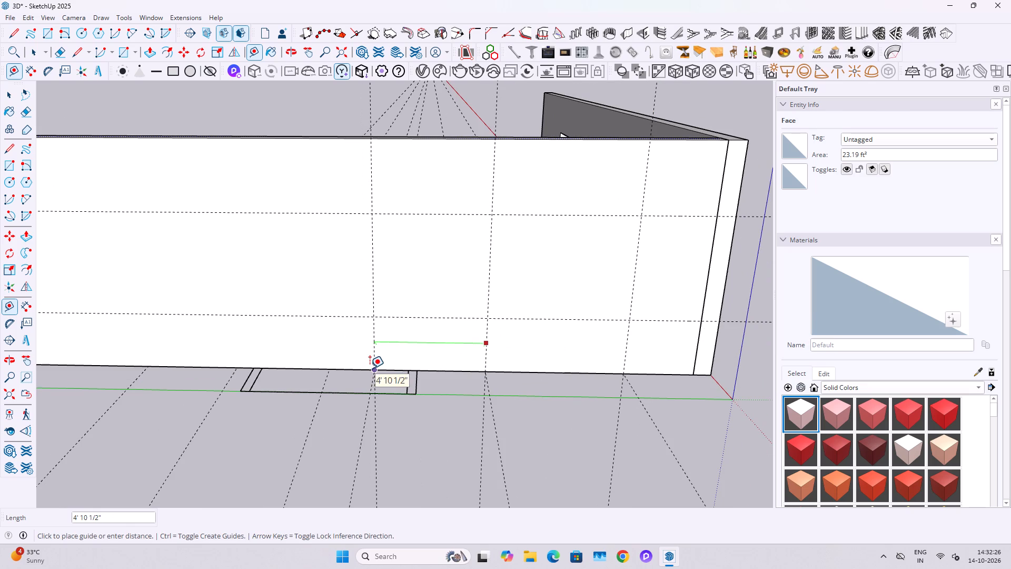
{"action": "left_click", "coordinate": [370, 368]}
{"action": "middle_click_drag", "start_coordinate": [421, 348], "coordinate": [465, 345]}
{"action": "scroll", "coordinate": [436, 345], "scroll_direction": "up", "scroll_amount": 2}
{"action": "middle_click_drag", "start_coordinate": [421, 340], "coordinate": [388, 347]}
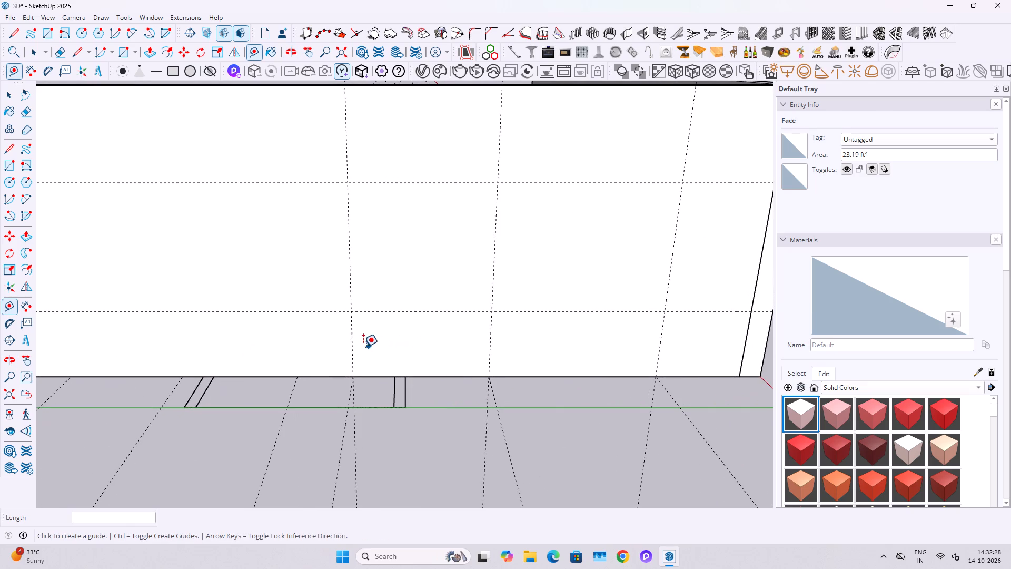
{"action": "scroll", "coordinate": [449, 333], "scroll_direction": "down", "scroll_amount": 6}
{"action": "middle_click_drag", "start_coordinate": [498, 333], "coordinate": [529, 333], "text": "shift"}
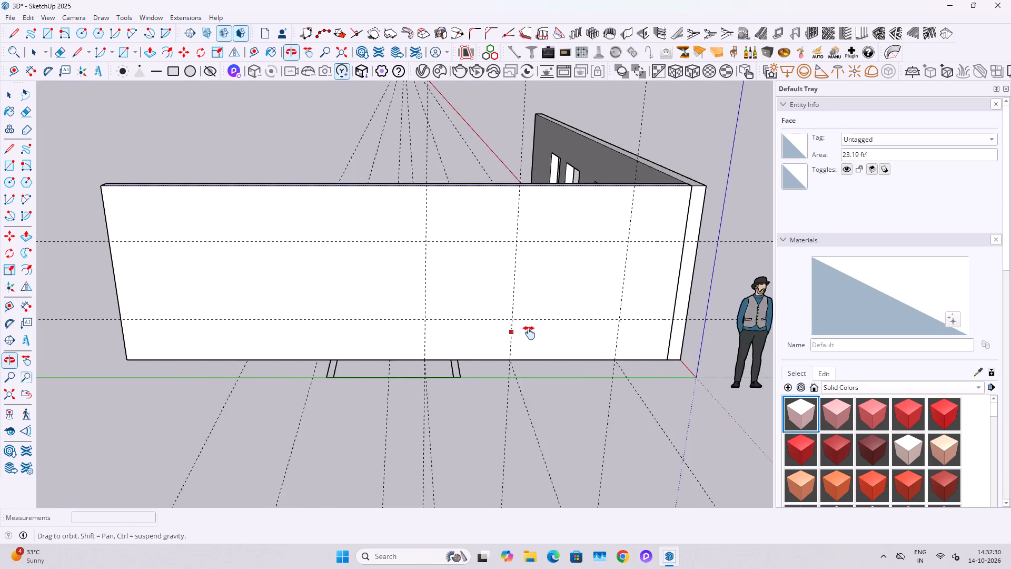
{"action": "middle_click_drag", "start_coordinate": [529, 333], "coordinate": [446, 349], "text": "shift"}
{"action": "left_click", "coordinate": [428, 333]}
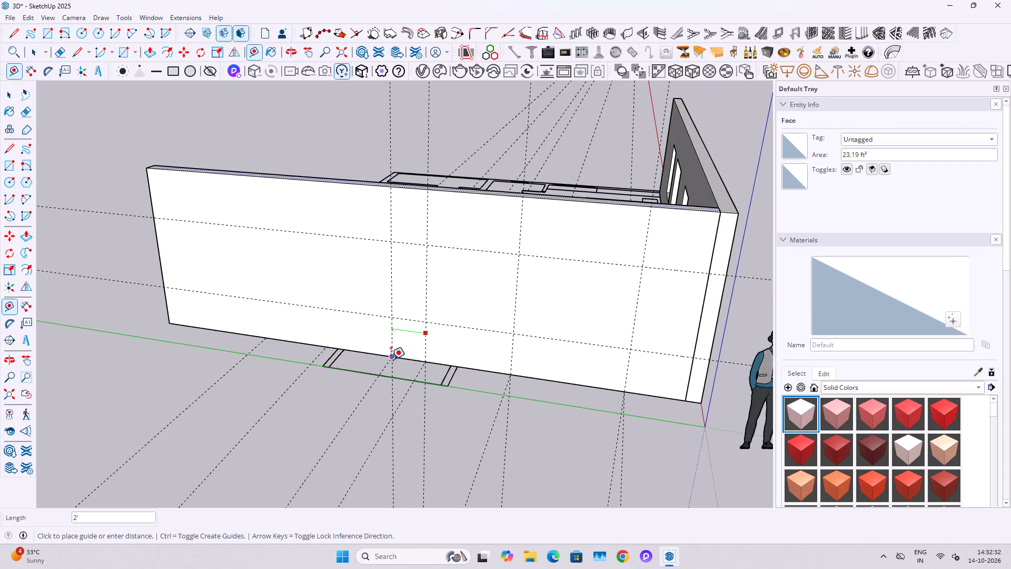
{"action": "left_click", "coordinate": [390, 359]}
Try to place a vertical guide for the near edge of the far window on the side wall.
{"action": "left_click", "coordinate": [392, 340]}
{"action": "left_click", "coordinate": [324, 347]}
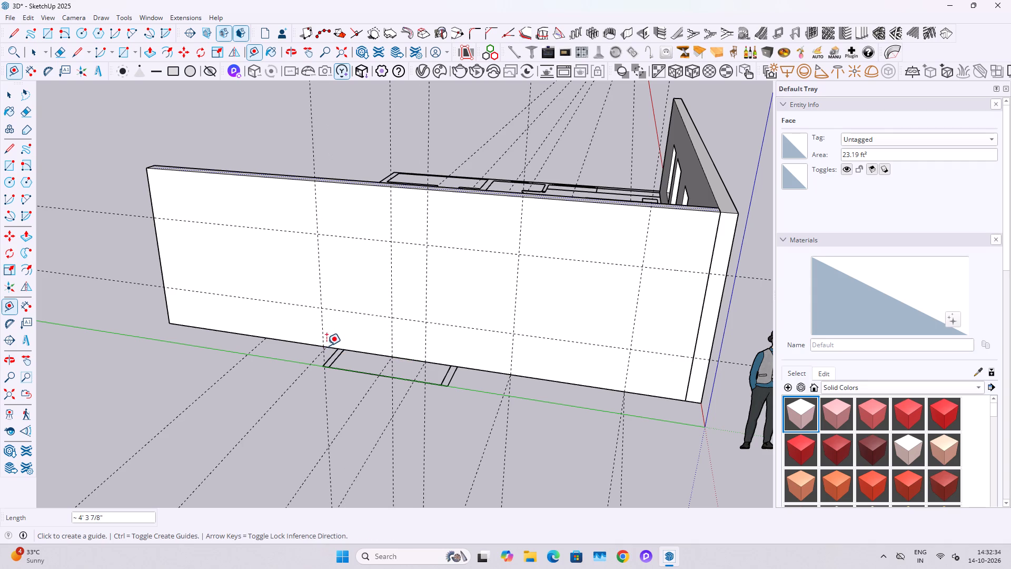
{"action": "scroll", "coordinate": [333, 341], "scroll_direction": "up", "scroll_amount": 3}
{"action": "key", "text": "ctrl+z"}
Place vertical guides at both sides of the far window, starting 4' 1 1/2" past the small window and spaced 4' apart.
{"action": "left_click", "coordinate": [416, 335]}
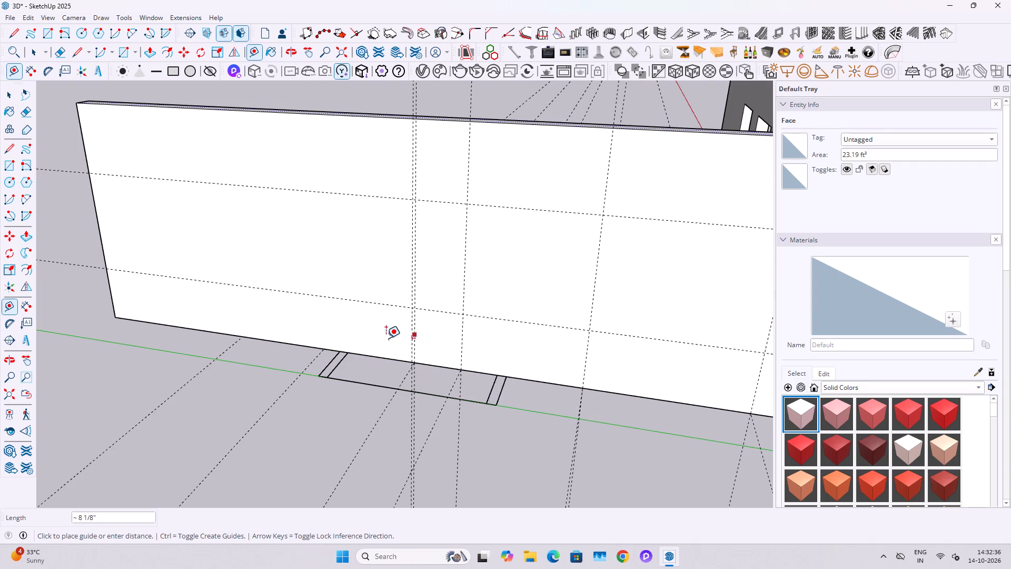
{"action": "scroll", "coordinate": [380, 341], "scroll_direction": "up", "scroll_amount": 2}
{"action": "left_click", "coordinate": [313, 350]}
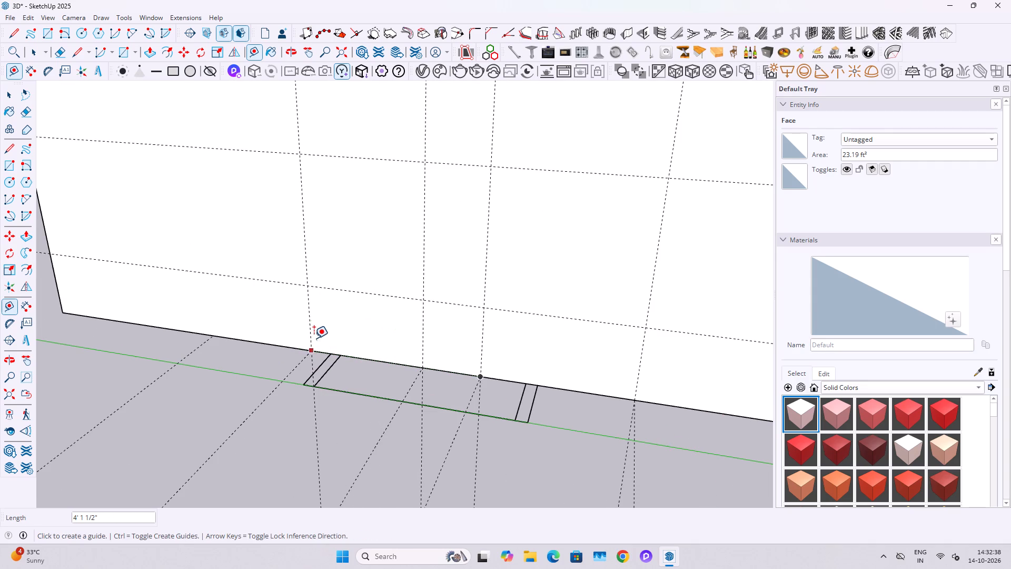
{"action": "left_click", "coordinate": [311, 328]}
{"action": "left_click", "coordinate": [210, 335]}
{"action": "scroll", "coordinate": [319, 296], "scroll_direction": "down", "scroll_amount": 3}
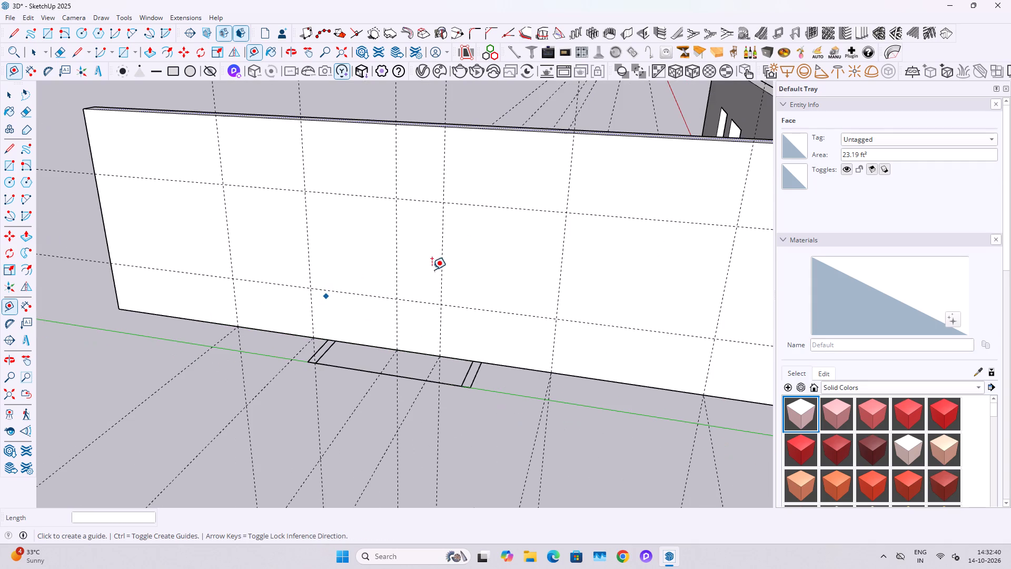
Place a horizontal guide on the side wall 2' below the upper horizontal guide.
{"action": "left_click", "coordinate": [616, 220]}
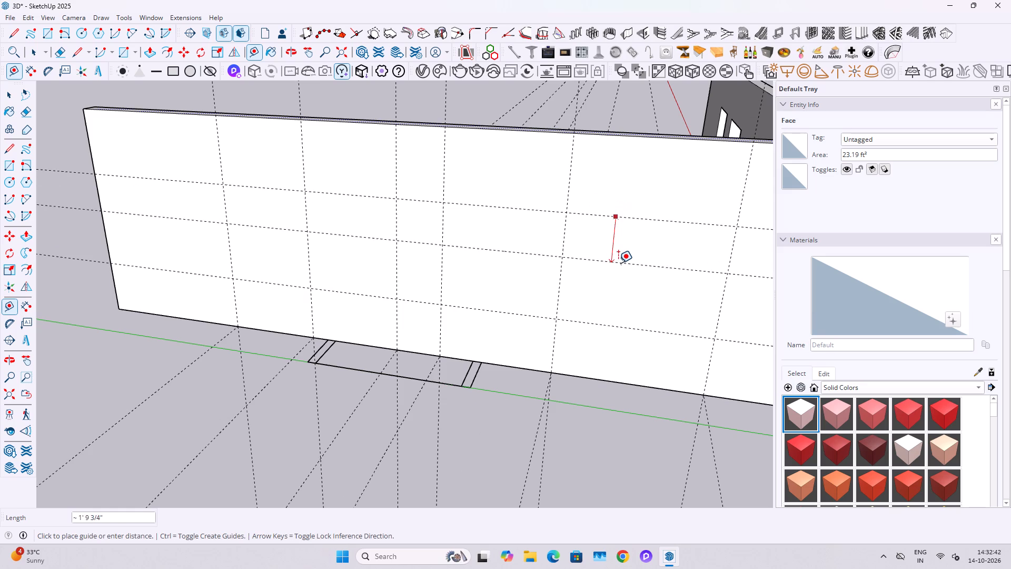
{"action": "key", "text": "2"}
{"action": "key", "text": "apostrophe"}
{"action": "key", "text": "Return"}
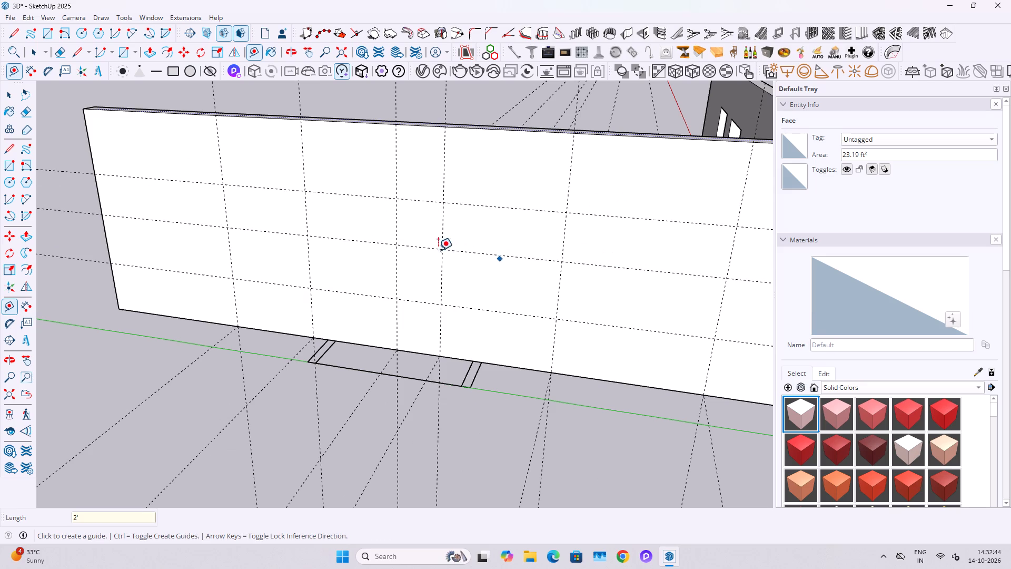
Draw window rectangles between the side wall's guides: 2' by 2' in the middle, 4' by 4' 6" at the far end, and one nearest the front wall.
{"action": "key", "text": "space"}
{"action": "left_click", "coordinate": [416, 231]}
{"action": "scroll", "coordinate": [415, 223], "scroll_direction": "up", "scroll_amount": 2}
{"action": "key", "text": "r"}
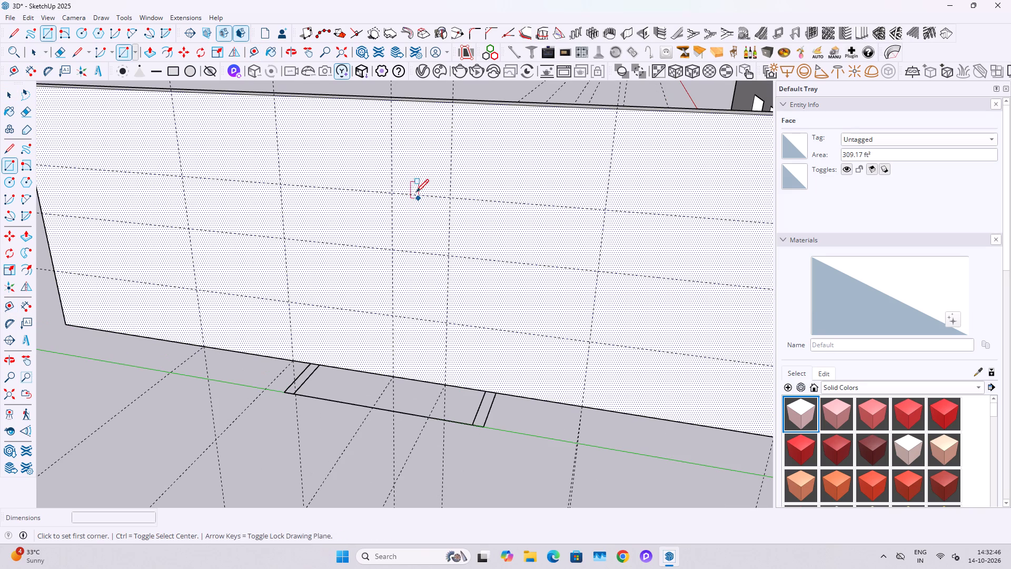
{"action": "left_click", "coordinate": [391, 196]}
{"action": "left_click", "coordinate": [444, 254]}
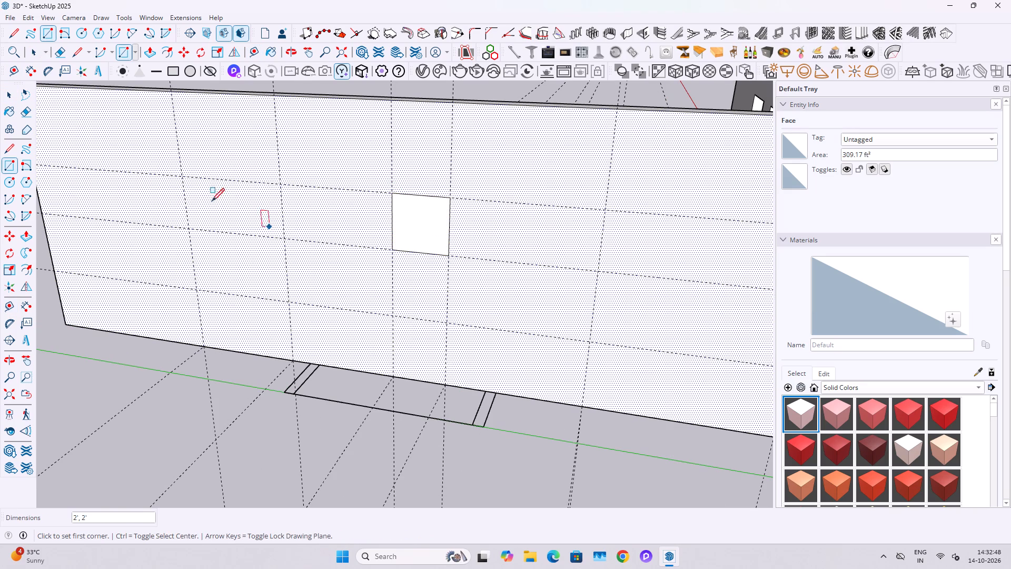
{"action": "left_click", "coordinate": [181, 178]}
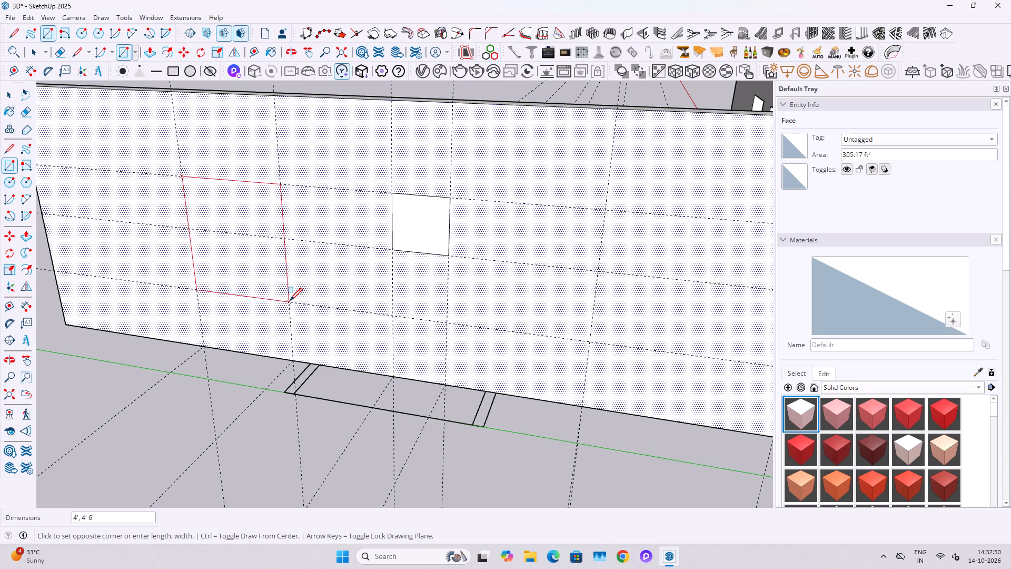
{"action": "left_click", "coordinate": [290, 302]}
{"action": "scroll", "coordinate": [282, 290], "scroll_direction": "down", "scroll_amount": 4}
{"action": "middle_click_drag", "start_coordinate": [421, 292], "coordinate": [347, 286], "text": "shift"}
{"action": "left_click", "coordinate": [414, 233]}
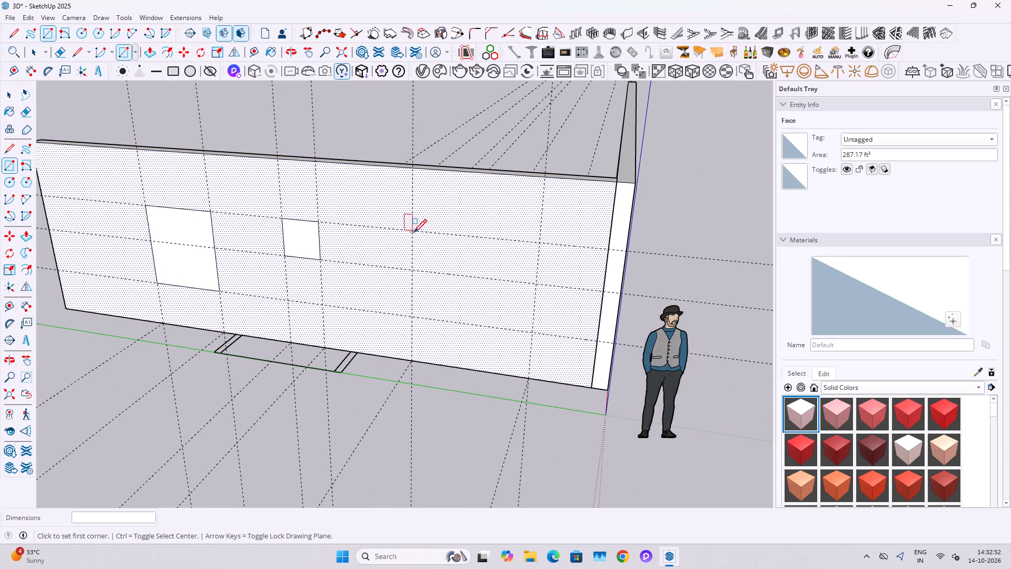
{"action": "left_click", "coordinate": [531, 329]}
Push/Pull the three window rectangles 9" through the side wall to cut the openings.
{"action": "key", "text": "space"}
{"action": "left_click", "coordinate": [502, 312]}
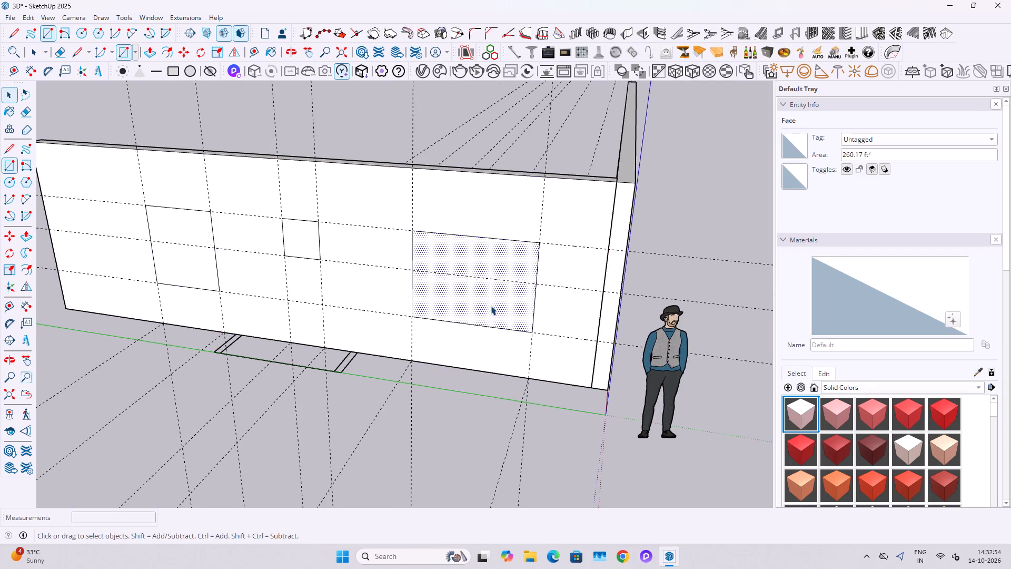
{"action": "middle_click_drag", "start_coordinate": [475, 291], "coordinate": [475, 322]}
{"action": "key", "text": "p"}
{"action": "left_click", "coordinate": [474, 322]}
{"action": "middle_click_drag", "start_coordinate": [499, 244], "coordinate": [502, 302]}
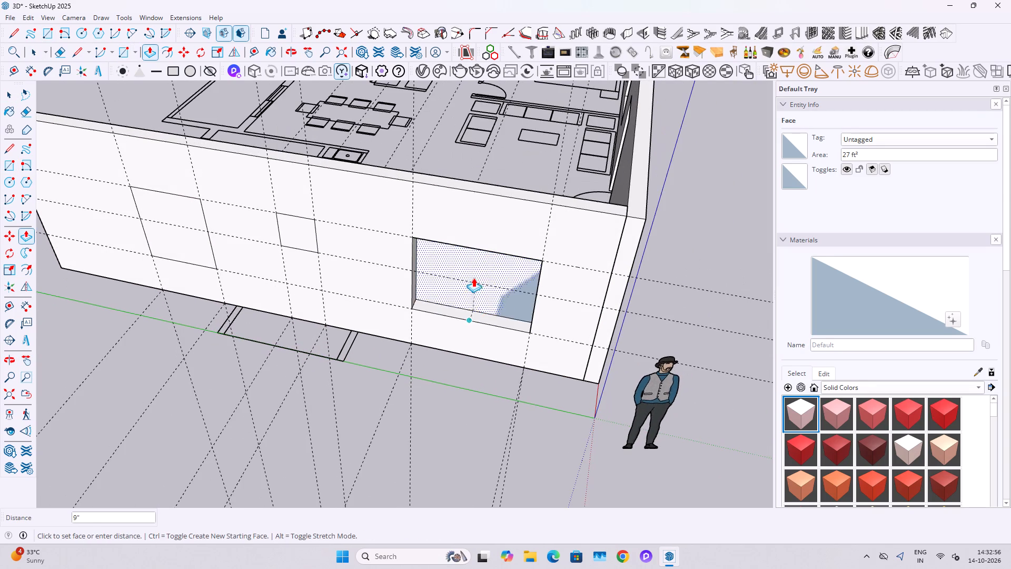
{"action": "left_click", "coordinate": [478, 268]}
{"action": "double_click", "coordinate": [298, 238]}
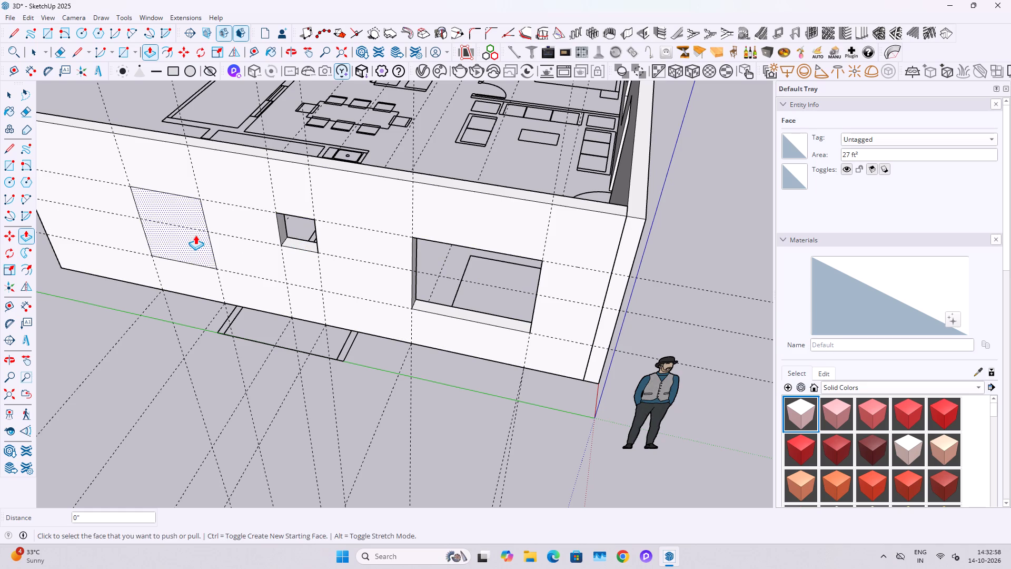
{"action": "double_click", "coordinate": [195, 235]}
Select the whole side wall with its openings and make it a group.
{"action": "key", "text": "space"}
{"action": "scroll", "coordinate": [328, 282], "scroll_direction": "down", "scroll_amount": 5}
{"action": "triple_click", "coordinate": [453, 239]}
{"action": "left_click", "coordinate": [453, 239]}
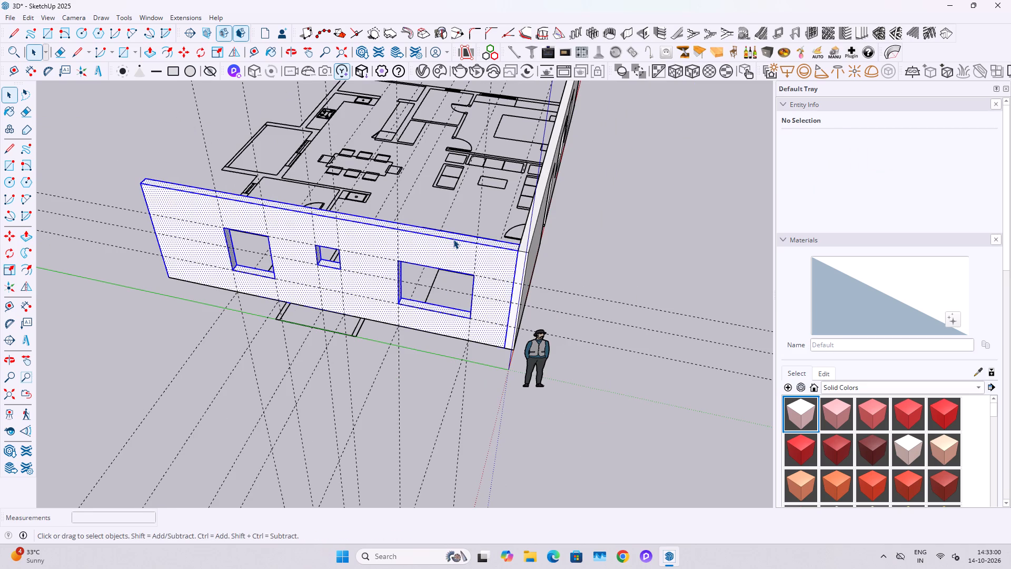
{"action": "right_click", "coordinate": [453, 239]}
{"action": "left_click", "coordinate": [504, 343]}
Clear the selection and delete all guides from the model.
{"action": "middle_click_drag", "start_coordinate": [289, 351], "coordinate": [555, 358]}
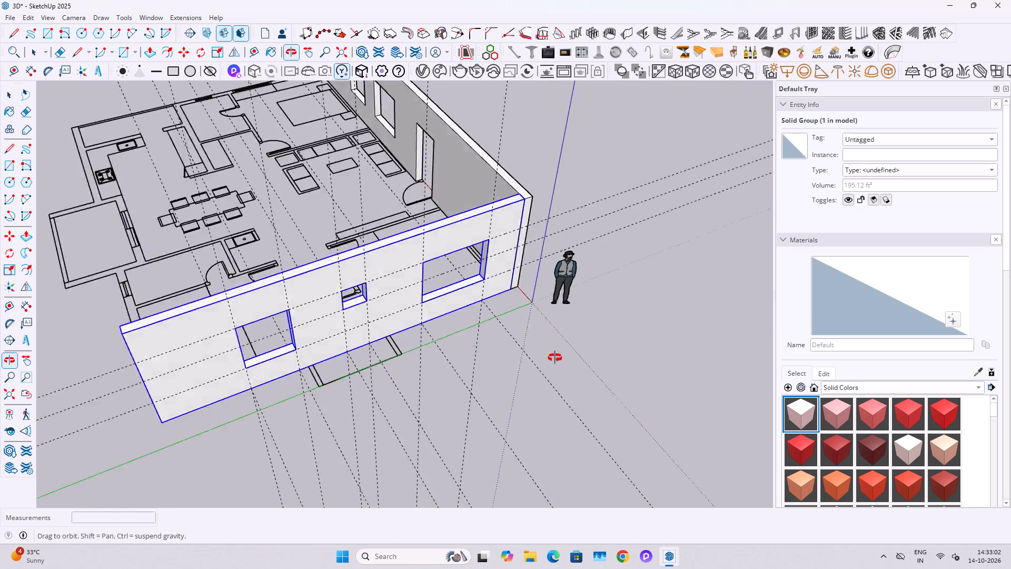
{"action": "middle_click_drag", "start_coordinate": [555, 358], "coordinate": [552, 358]}
{"action": "scroll", "coordinate": [556, 357], "scroll_direction": "down", "scroll_amount": 4}
{"action": "middle_click_drag", "start_coordinate": [354, 382], "coordinate": [604, 340], "text": "shift"}
{"action": "left_click", "coordinate": [409, 374]}
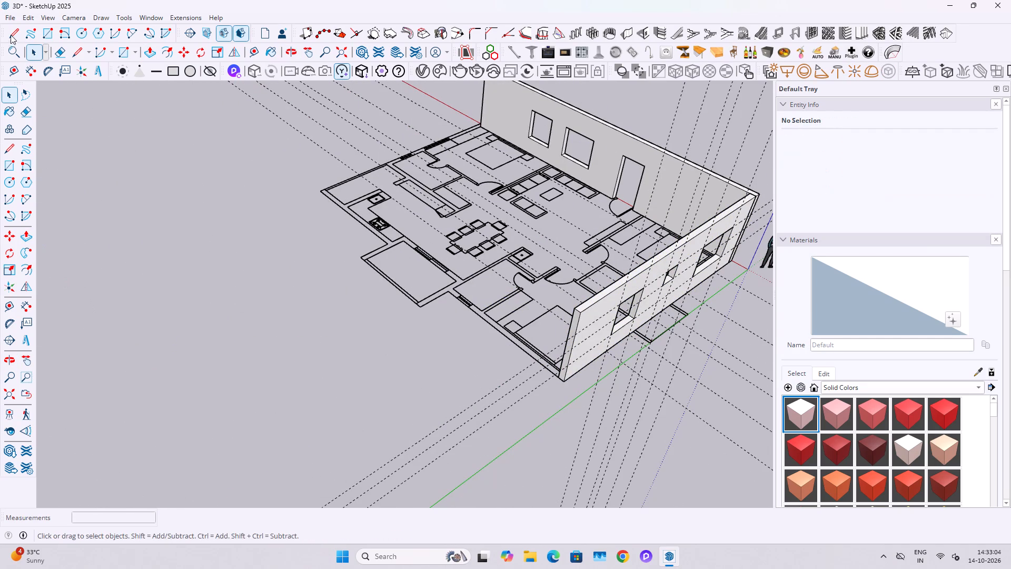
{"action": "left_click", "coordinate": [19, 13]}
{"action": "left_click", "coordinate": [26, 16]}
{"action": "left_click", "coordinate": [66, 125]}
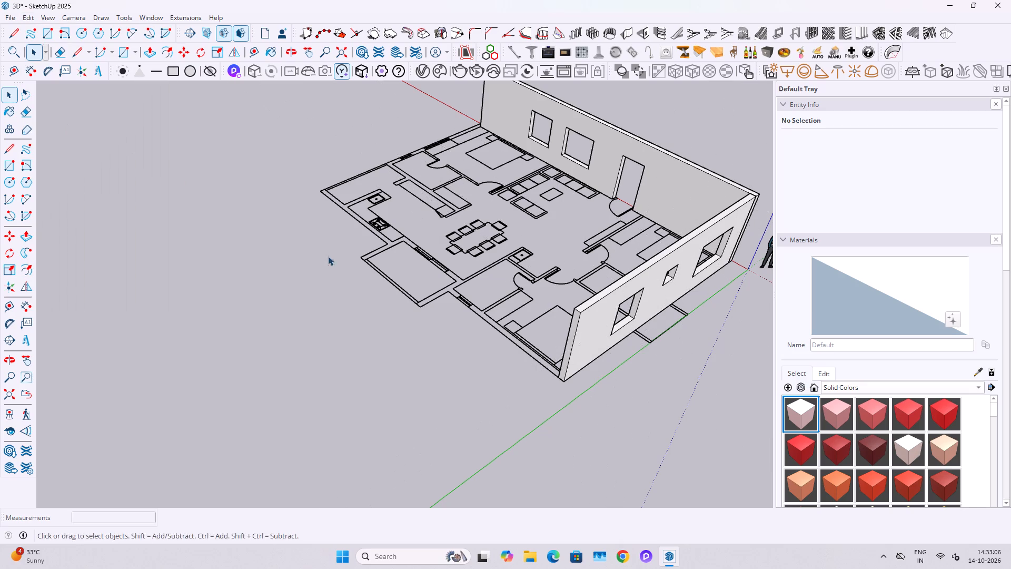
Draw a rectangle over the rear bedroom wall strip, from the side wall's inner corner to the outer corner beside the balcony.
{"action": "middle_click_drag", "start_coordinate": [532, 325], "coordinate": [782, 370]}
{"action": "scroll", "coordinate": [675, 278], "scroll_direction": "up", "scroll_amount": 8}
{"action": "middle_click_drag", "start_coordinate": [453, 250], "coordinate": [508, 337]}
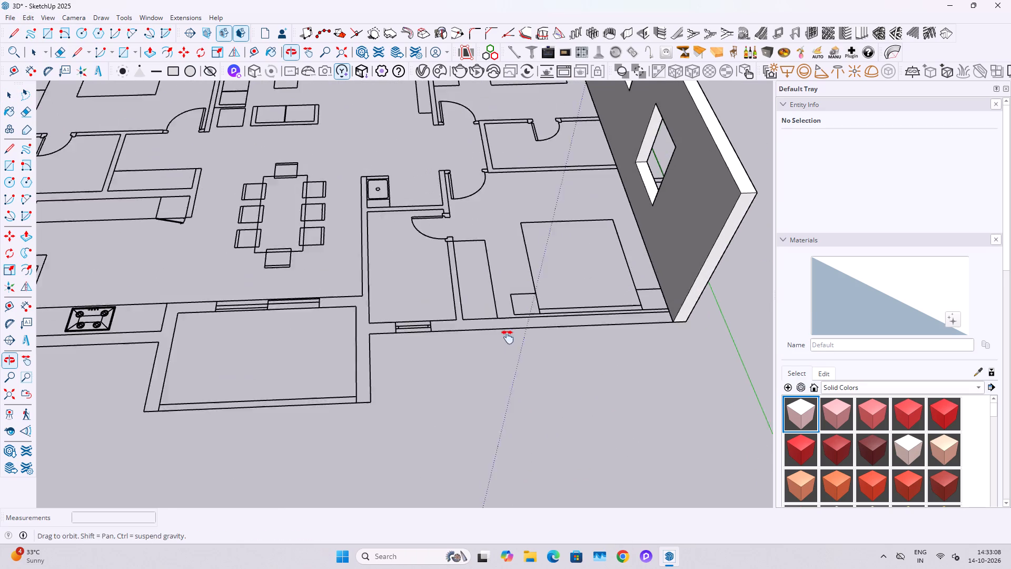
{"action": "middle_click_drag", "start_coordinate": [508, 337], "coordinate": [515, 342]}
{"action": "key", "text": "r"}
{"action": "scroll", "coordinate": [689, 332], "scroll_direction": "up", "scroll_amount": 3}
{"action": "left_click", "coordinate": [688, 333]}
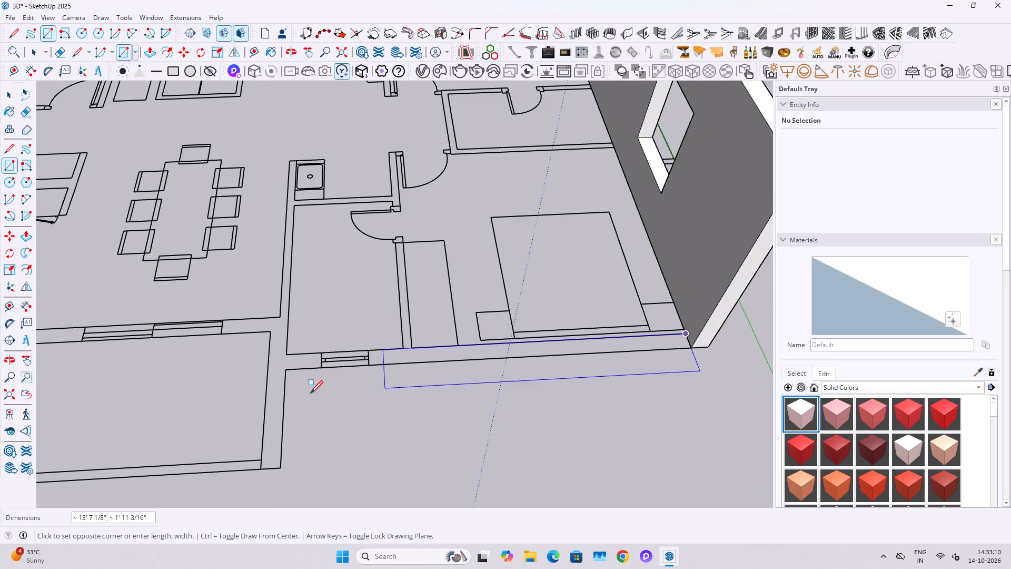
{"action": "left_click", "coordinate": [288, 372]}
{"action": "key", "text": "space"}
Place guides at both side edges of the small window drawn in the rear wall strip.
{"action": "scroll", "coordinate": [359, 361], "scroll_direction": "up", "scroll_amount": 11}
{"action": "key", "text": "t"}
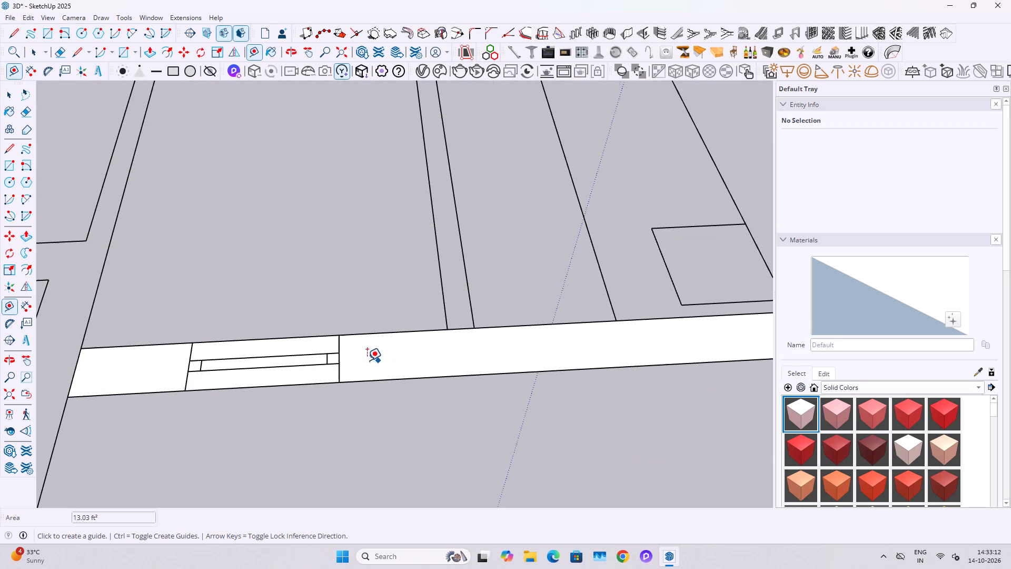
{"action": "double_click", "coordinate": [342, 369]}
{"action": "double_click", "coordinate": [187, 351]}
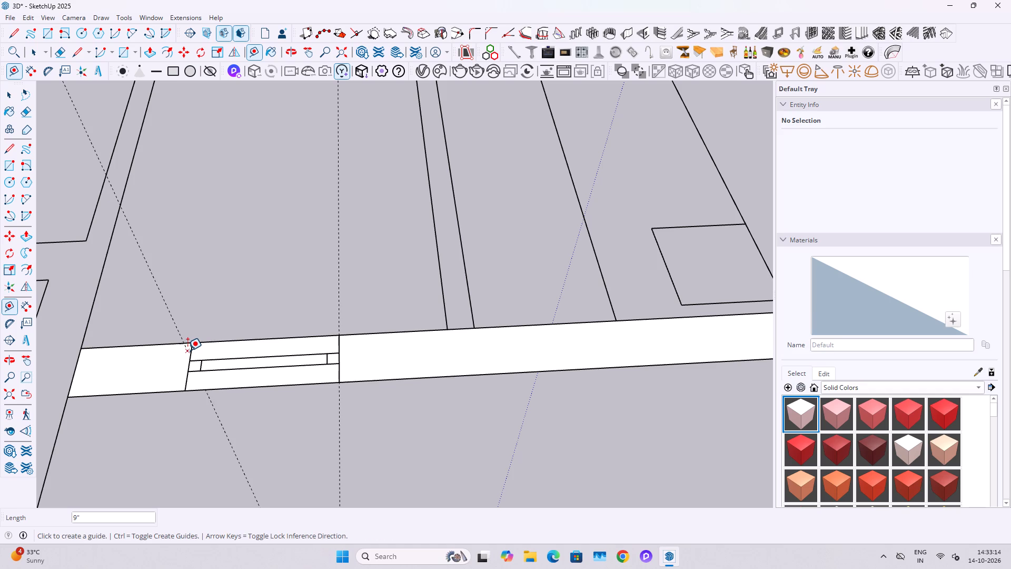
{"action": "key", "text": "ctrl+z"}
{"action": "scroll", "coordinate": [187, 350], "scroll_direction": "up", "scroll_amount": 3, "text": "ctrl"}
{"action": "double_click", "coordinate": [193, 349]}
{"action": "key", "text": "space"}
Push/Pull the rear wall strip up 10' to the top of the side wall.
{"action": "left_click", "coordinate": [244, 348]}
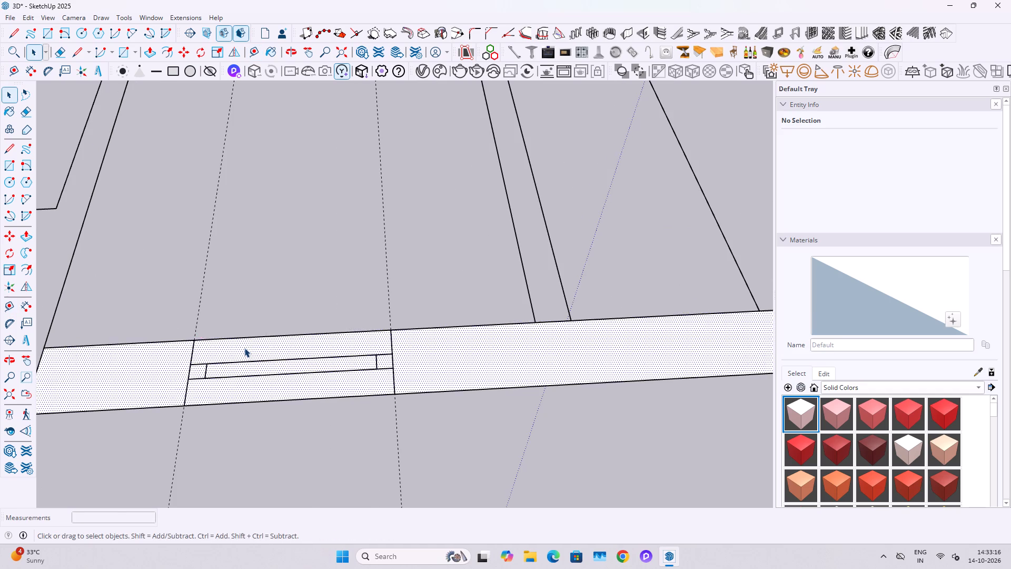
{"action": "scroll", "coordinate": [244, 347], "scroll_direction": "down", "scroll_amount": 16}
{"action": "key", "text": "p"}
{"action": "left_click", "coordinate": [270, 350]}
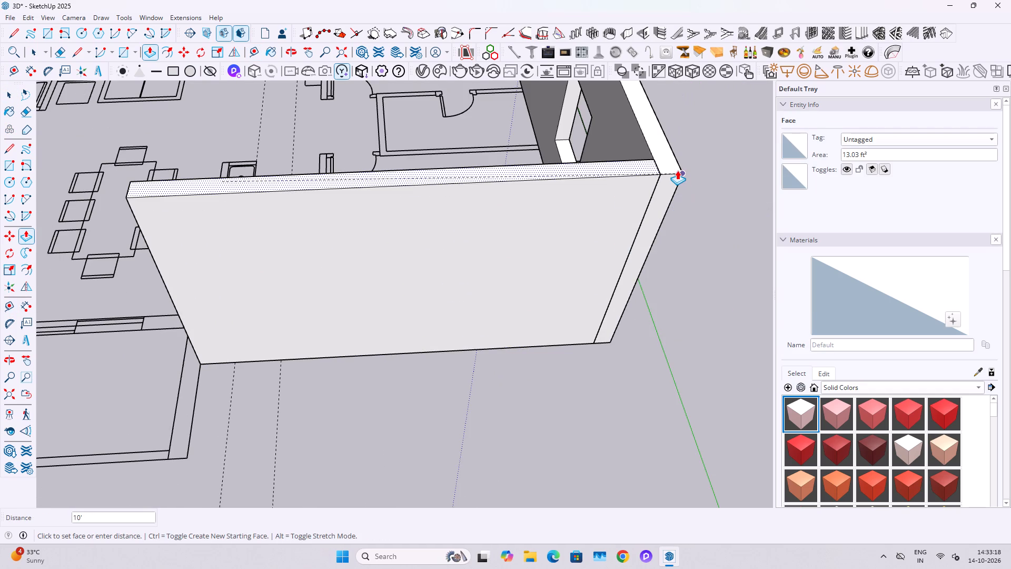
{"action": "left_click", "coordinate": [677, 170]}
{"action": "key", "text": "space"}
Place a horizontal guide on the rear wall's outer face 7' above its base edge.
{"action": "scroll", "coordinate": [600, 308], "scroll_direction": "up", "scroll_amount": 2}
{"action": "key", "text": "t"}
{"action": "left_click", "coordinate": [524, 353]}
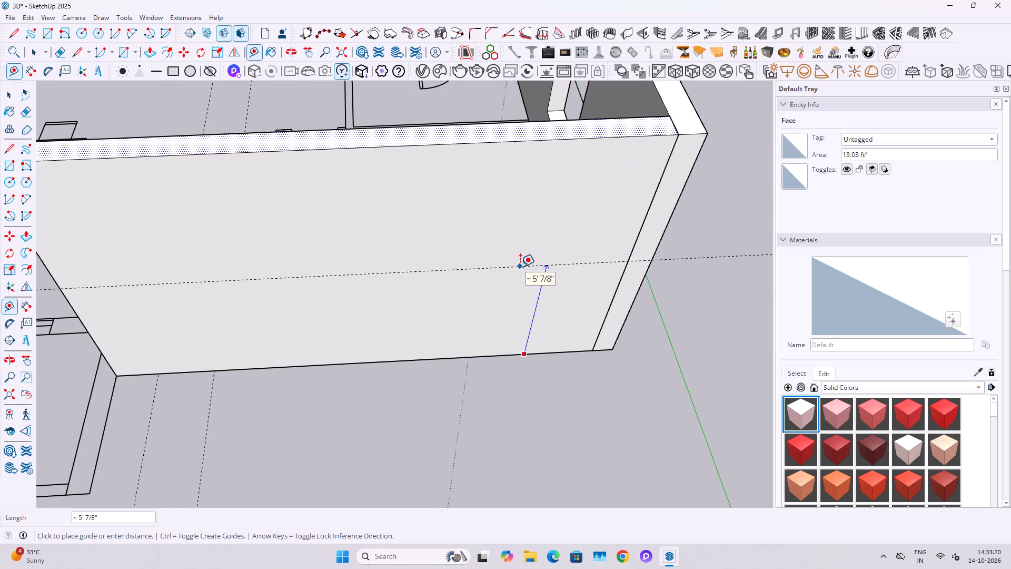
{"action": "type", "text": "7'"}
{"action": "key", "text": "Return"}
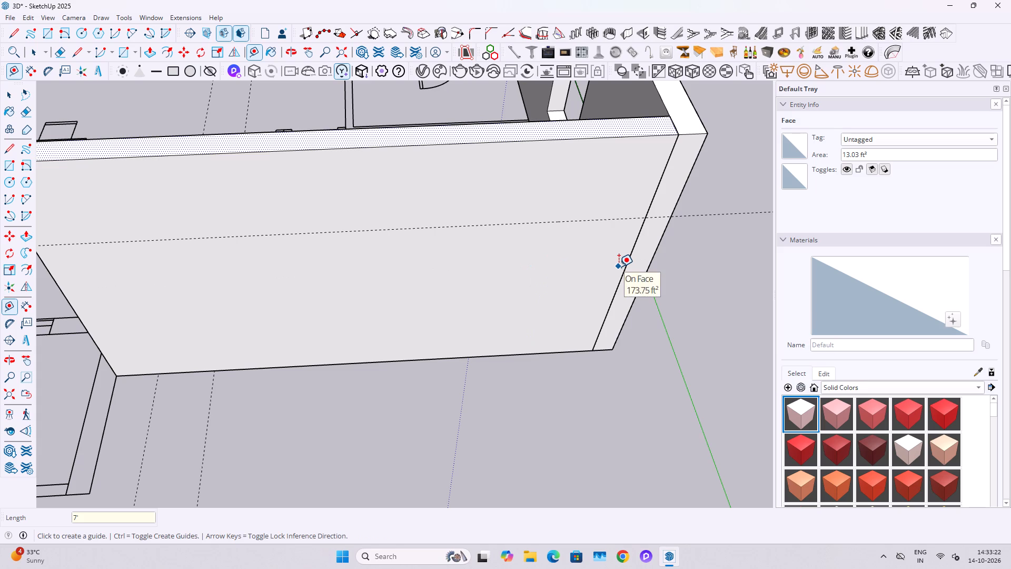
Place two vertical guides on the rear bedroom wall's outer face, aligned with both side edges of the small window.
{"action": "left_click", "coordinate": [619, 267]}
{"action": "key", "text": "space"}
{"action": "key", "text": "t"}
{"action": "left_click", "coordinate": [621, 277]}
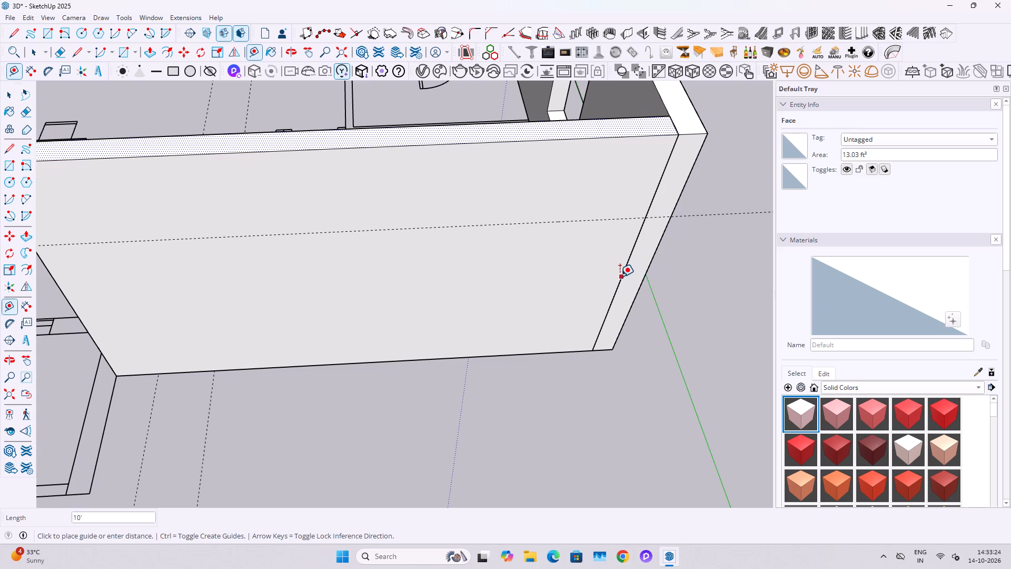
{"action": "scroll", "coordinate": [242, 377], "scroll_direction": "up", "scroll_amount": 2}
{"action": "left_click", "coordinate": [205, 370]}
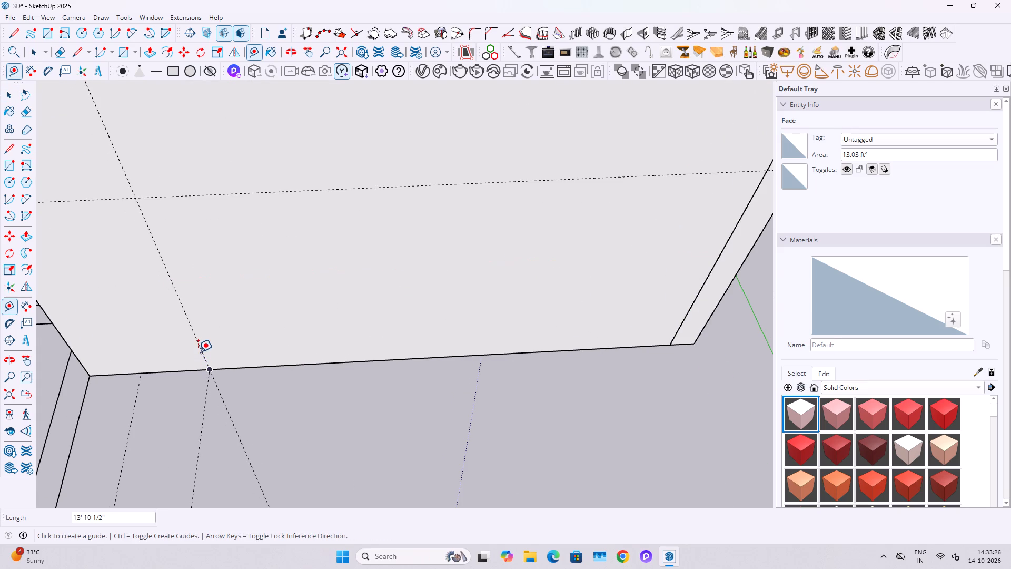
{"action": "left_click", "coordinate": [198, 352]}
{"action": "key", "text": "space"}
{"action": "key", "text": "t"}
{"action": "left_click", "coordinate": [196, 337]}
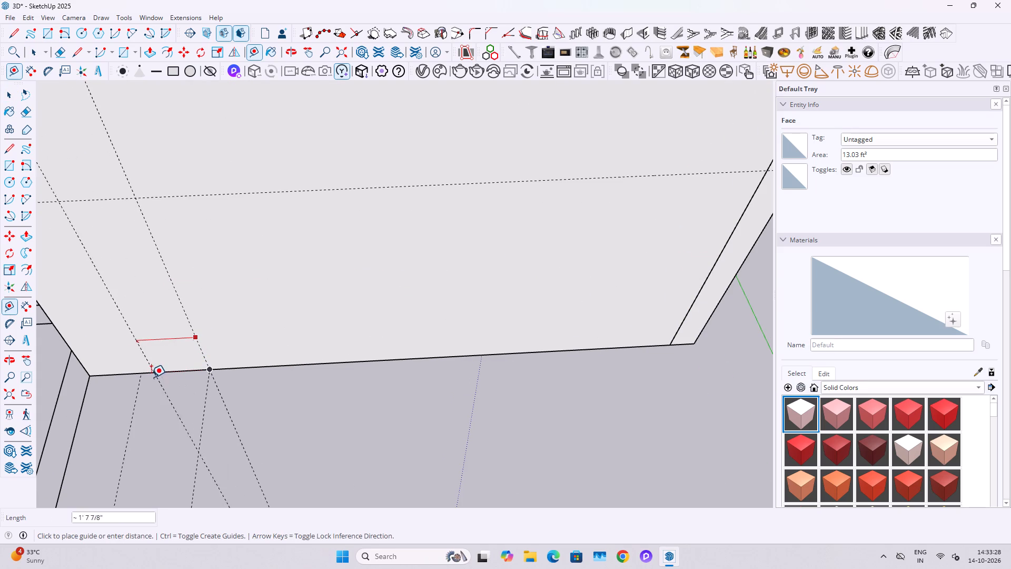
{"action": "left_click", "coordinate": [141, 374]}
Place a horizontal guide 2' below the 7' guide on the rear wall's outer face.
{"action": "scroll", "coordinate": [332, 313], "scroll_direction": "down", "scroll_amount": 3}
{"action": "middle_click_drag", "start_coordinate": [326, 301], "coordinate": [398, 274], "text": "shift"}
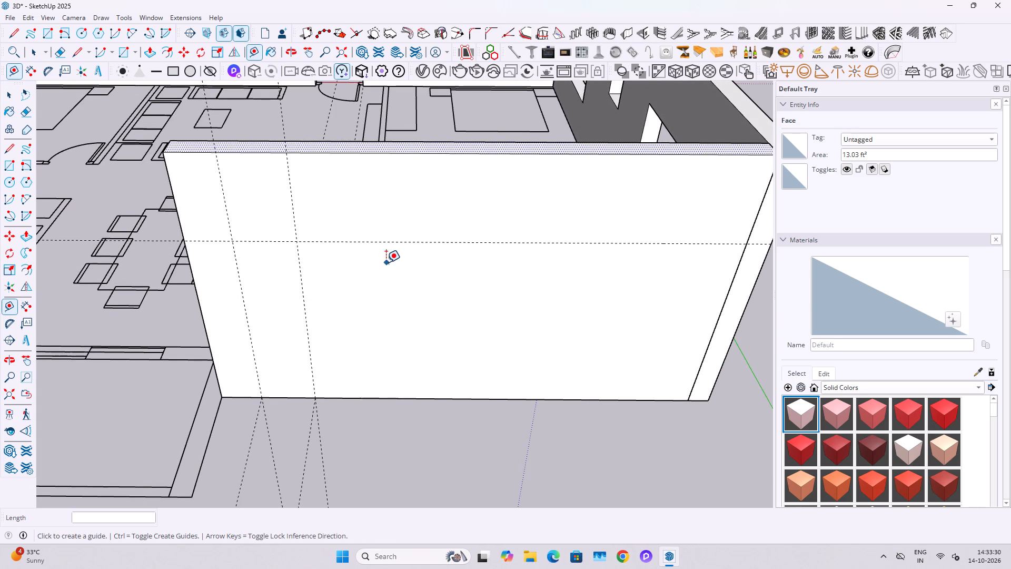
{"action": "left_click", "coordinate": [385, 245]}
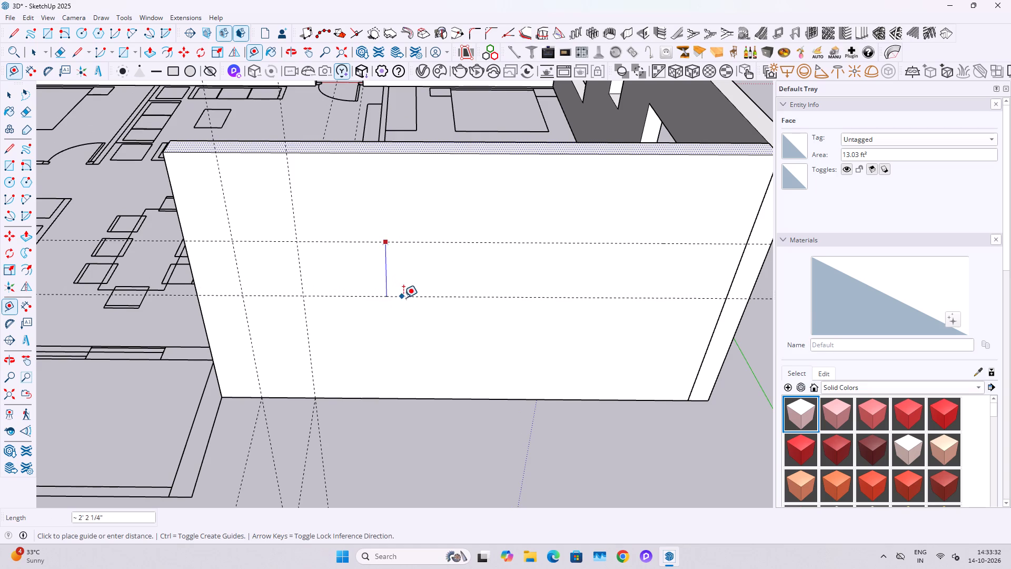
{"action": "key", "text": "2"}
{"action": "key", "text": "apostrophe"}
{"action": "key", "text": "Return"}
Cut the small window opening by drawing a 2' by 2' rectangle between the guides and pushing it through the rear wall.
{"action": "key", "text": "space"}
{"action": "left_click", "coordinate": [264, 278]}
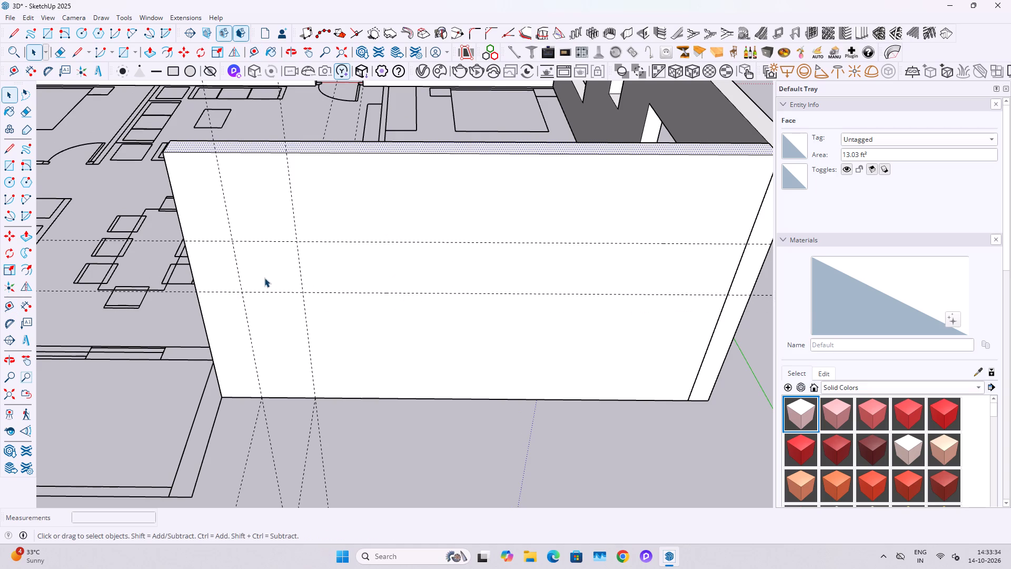
{"action": "key", "text": "r"}
{"action": "left_click", "coordinate": [234, 242]}
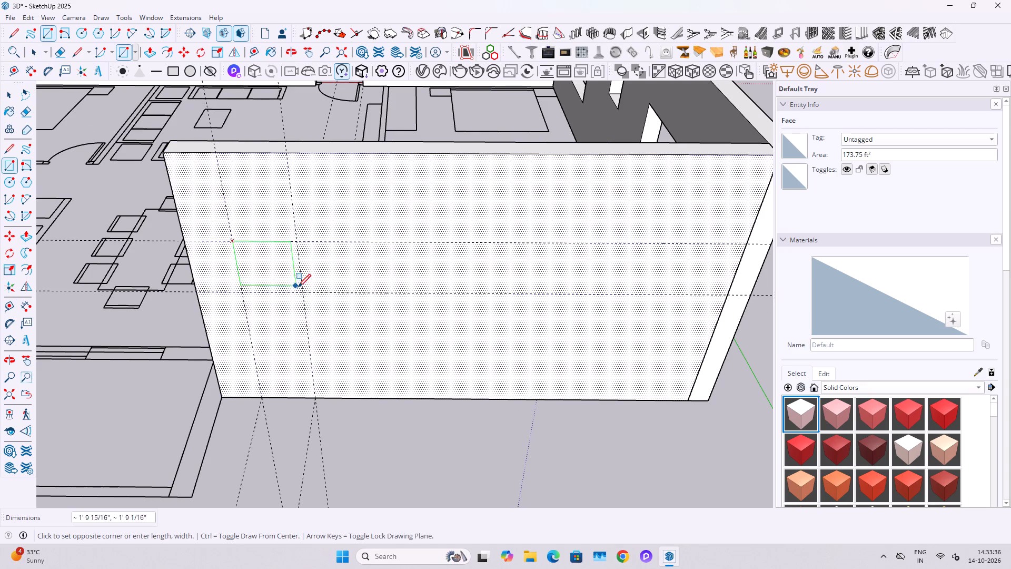
{"action": "left_click", "coordinate": [302, 291]}
{"action": "key", "text": "space"}
{"action": "left_click", "coordinate": [276, 268]}
{"action": "key", "text": "p"}
{"action": "left_click", "coordinate": [277, 268]}
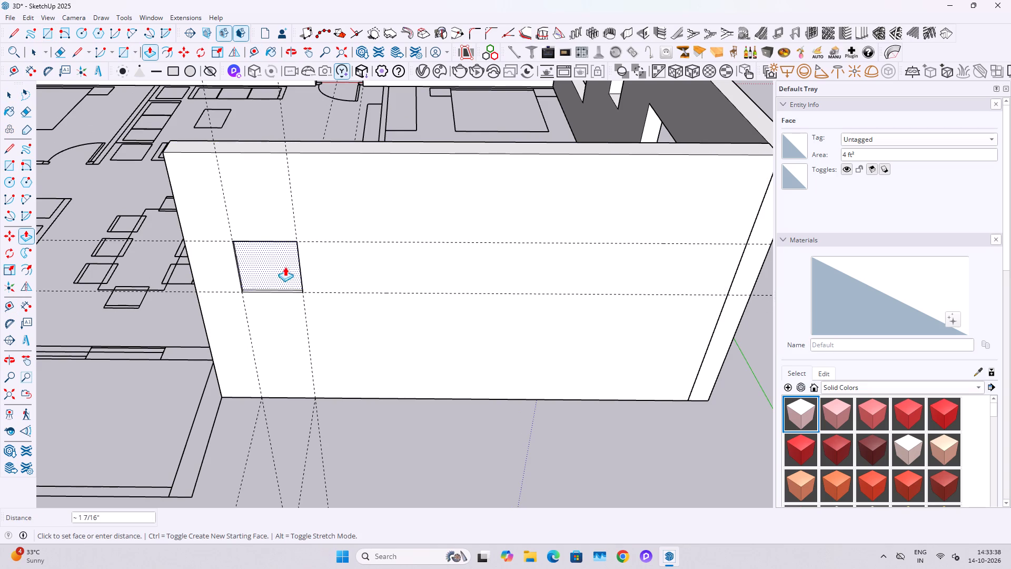
{"action": "left_click", "coordinate": [263, 258]}
{"action": "key", "text": "space"}
{"action": "key", "text": "Escape"}
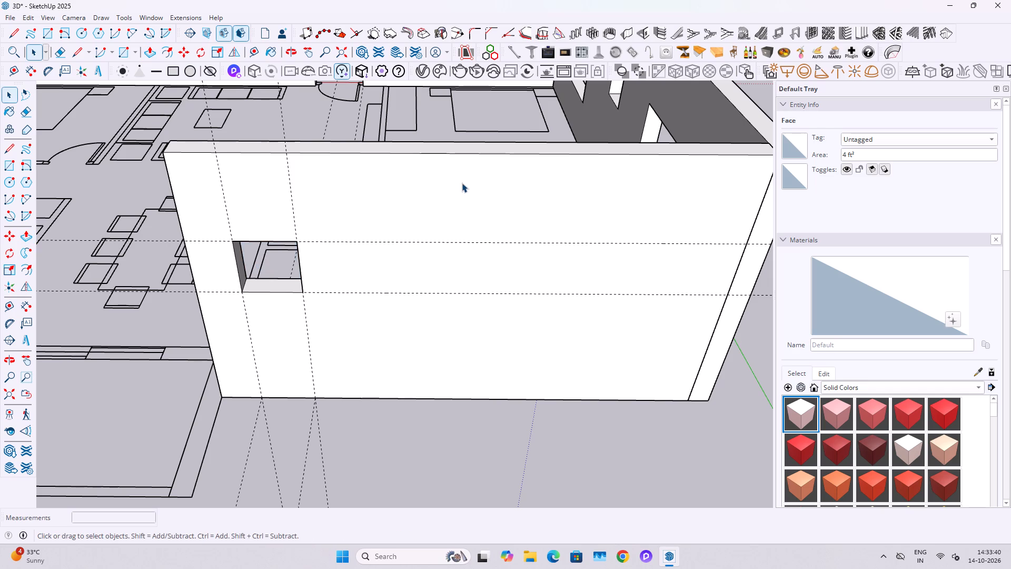
Make the whole rear bedroom wall with its window opening a group.
{"action": "triple_click", "coordinate": [462, 183]}
{"action": "right_click", "coordinate": [462, 182]}
{"action": "left_click", "coordinate": [501, 279]}
Draw a 9" by 6' 4 1/2" rectangle over the balcony's side wall strip adjoining the rear bedroom wall.
{"action": "scroll", "coordinate": [498, 278], "scroll_direction": "down", "scroll_amount": 7}
{"action": "middle_click_drag", "start_coordinate": [281, 318], "coordinate": [538, 339]}
{"action": "scroll", "coordinate": [492, 357], "scroll_direction": "up", "scroll_amount": 3}
{"action": "middle_click_drag", "start_coordinate": [494, 358], "coordinate": [501, 374]}
{"action": "key", "text": "r"}
{"action": "scroll", "coordinate": [508, 358], "scroll_direction": "up", "scroll_amount": 3}
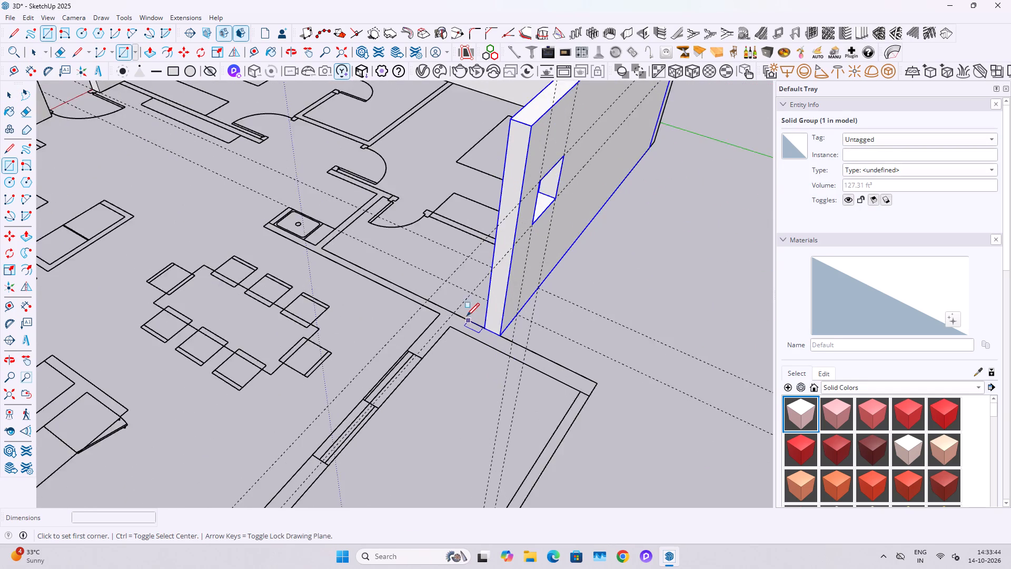
{"action": "scroll", "coordinate": [467, 317], "scroll_direction": "up", "scroll_amount": 2}
{"action": "middle_click_drag", "start_coordinate": [226, 220], "coordinate": [334, 274]}
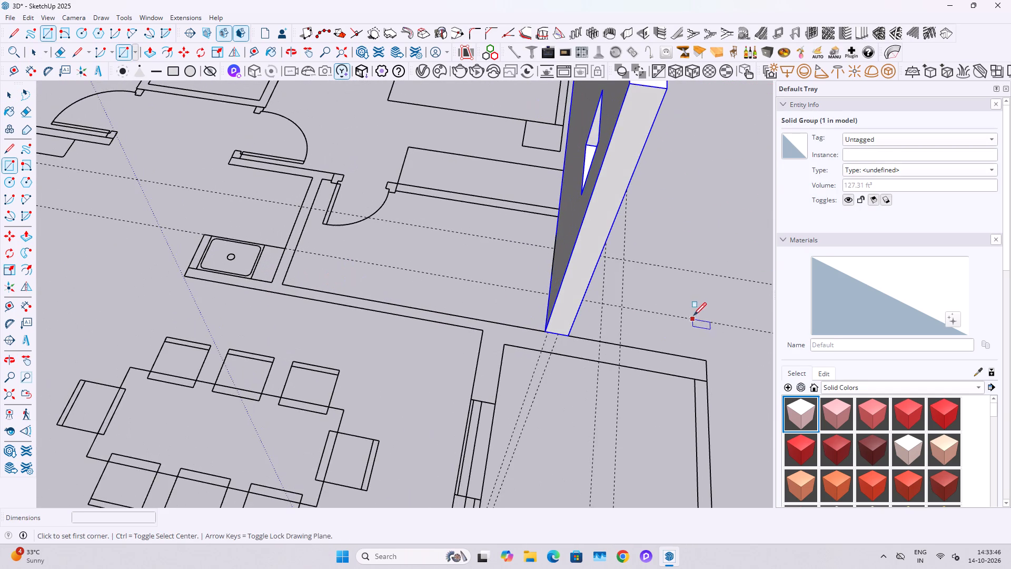
{"action": "scroll", "coordinate": [700, 338], "scroll_direction": "up", "scroll_amount": 1}
{"action": "left_click", "coordinate": [707, 360]}
{"action": "left_click", "coordinate": [490, 348]}
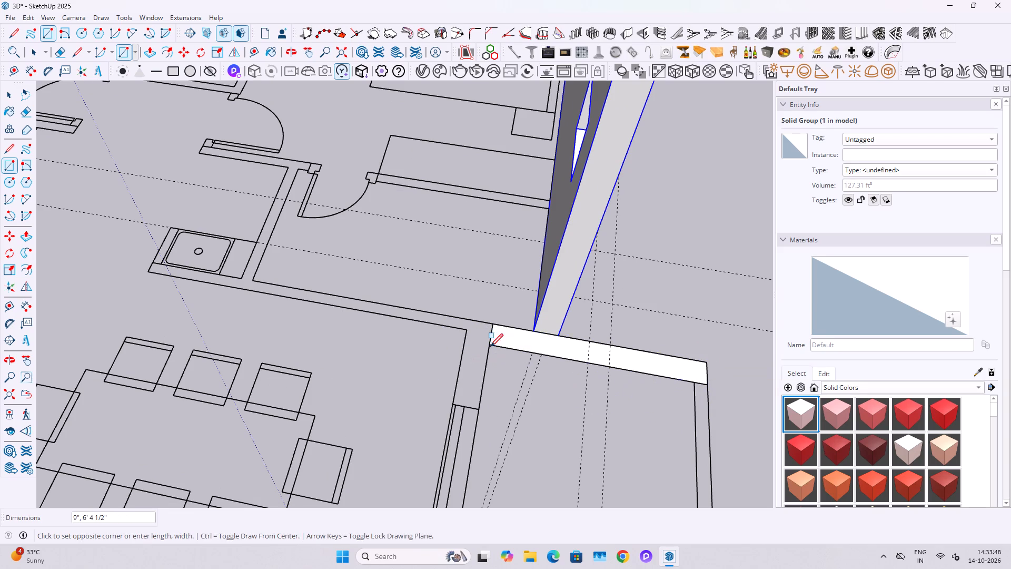
Push/Pull the balcony side wall strip up 10' to match the rear bedroom wall's top.
{"action": "key", "text": "space"}
{"action": "left_click", "coordinate": [536, 340]}
{"action": "key", "text": "p"}
{"action": "left_click", "coordinate": [536, 340]}
{"action": "scroll", "coordinate": [499, 324], "scroll_direction": "down", "scroll_amount": 6}
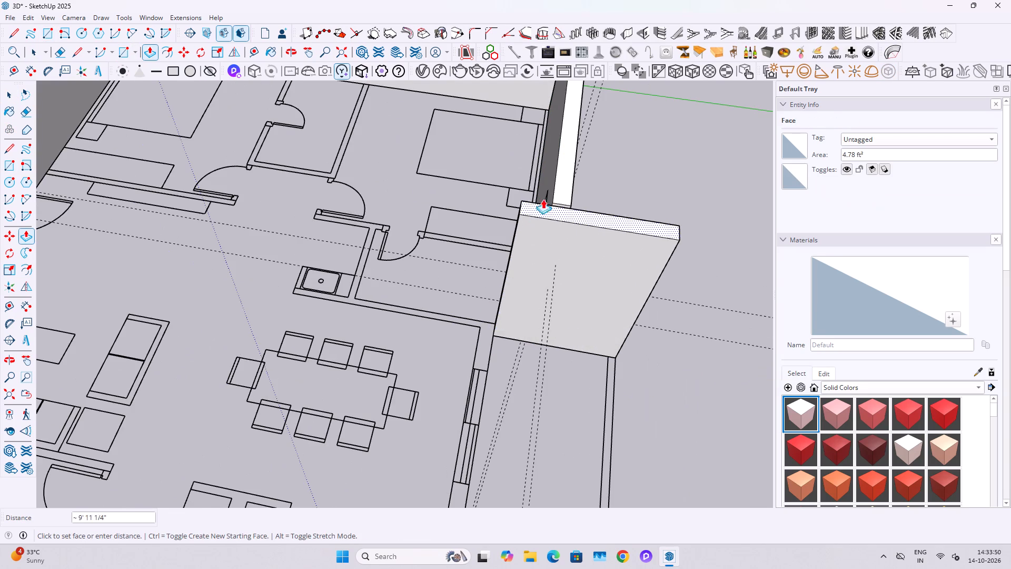
{"action": "middle_click_drag", "start_coordinate": [558, 191], "coordinate": [650, 215]}
{"action": "middle_click_drag", "start_coordinate": [544, 152], "coordinate": [640, 180]}
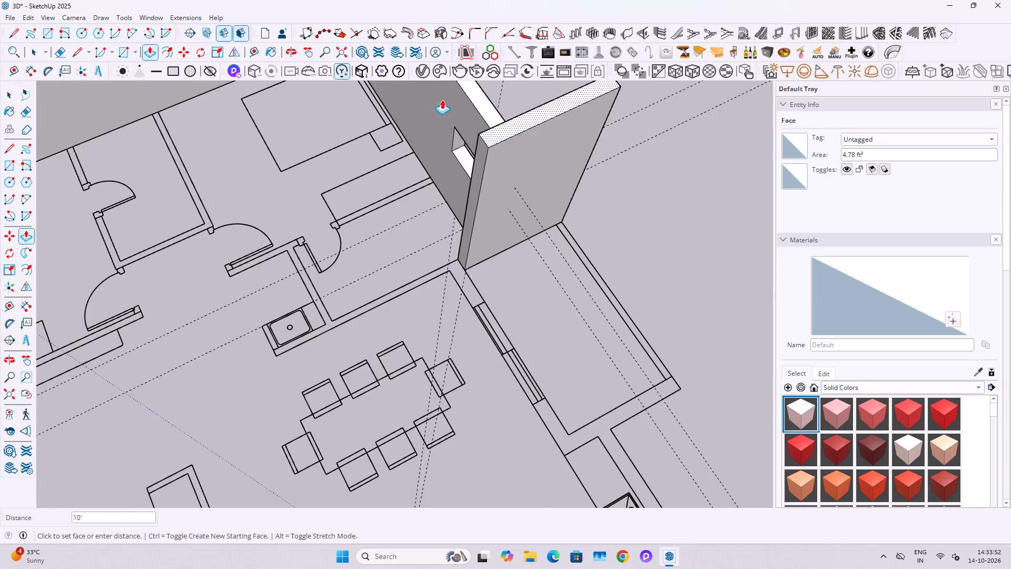
{"action": "left_click", "coordinate": [483, 102]}
Make the raised balcony side wall a group.
{"action": "key", "text": "space"}
{"action": "triple_click", "coordinate": [496, 179]}
{"action": "right_click", "coordinate": [496, 179]}
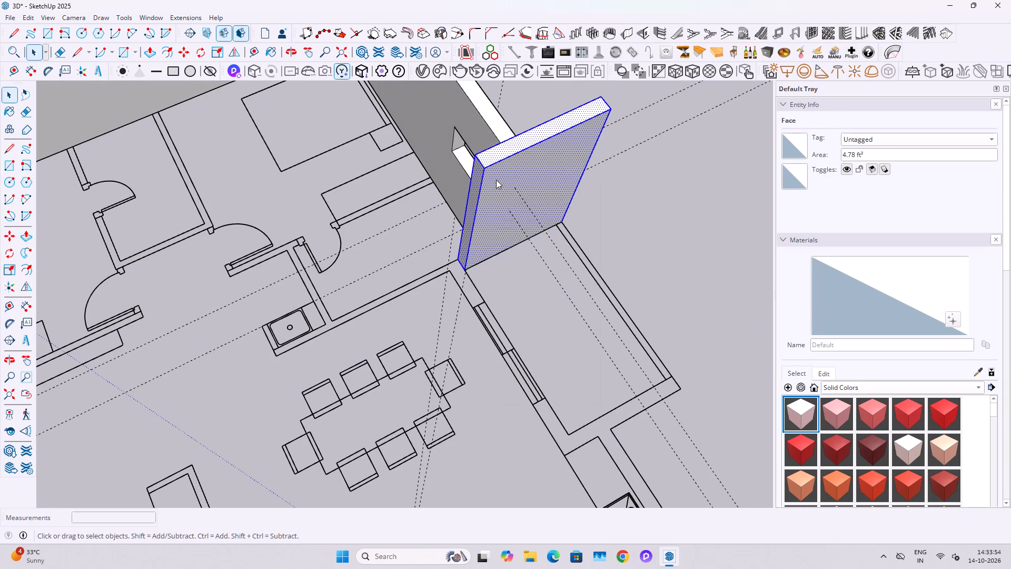
{"action": "left_click", "coordinate": [543, 278]}
Draw a rectangle over the wall strip between dining area and balcony, from the balcony side wall's corner to the kitchen corner.
{"action": "scroll", "coordinate": [470, 305], "scroll_direction": "up", "scroll_amount": 1}
{"action": "middle_click_drag", "start_coordinate": [474, 312], "coordinate": [623, 318]}
{"action": "scroll", "coordinate": [399, 263], "scroll_direction": "up", "scroll_amount": 5}
{"action": "middle_click_drag", "start_coordinate": [404, 249], "coordinate": [447, 256]}
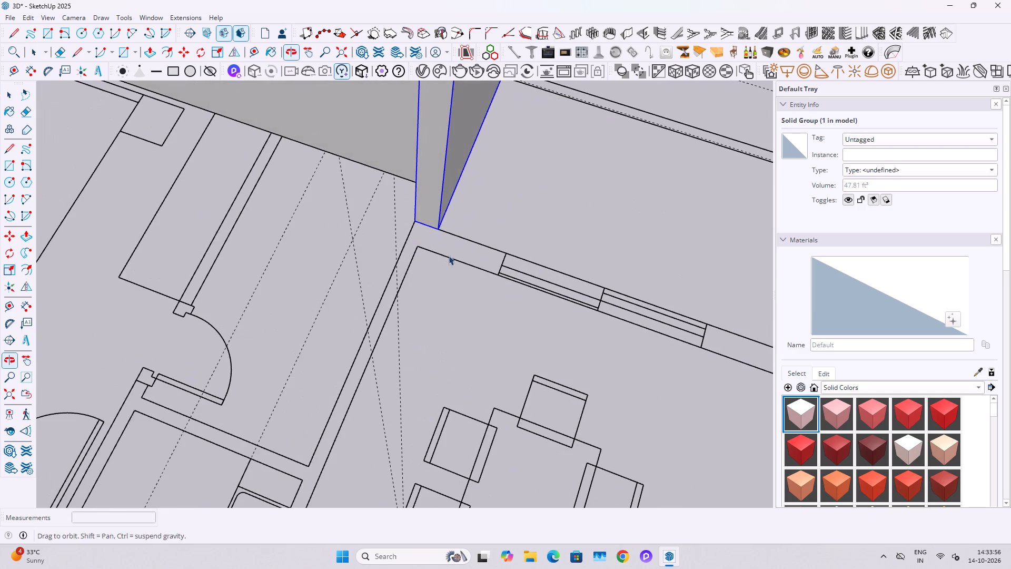
{"action": "key", "text": "r"}
{"action": "left_click", "coordinate": [417, 223]}
{"action": "scroll", "coordinate": [501, 282], "scroll_direction": "down", "scroll_amount": 4}
{"action": "middle_click_drag", "start_coordinate": [560, 311], "coordinate": [277, 244], "text": "shift"}
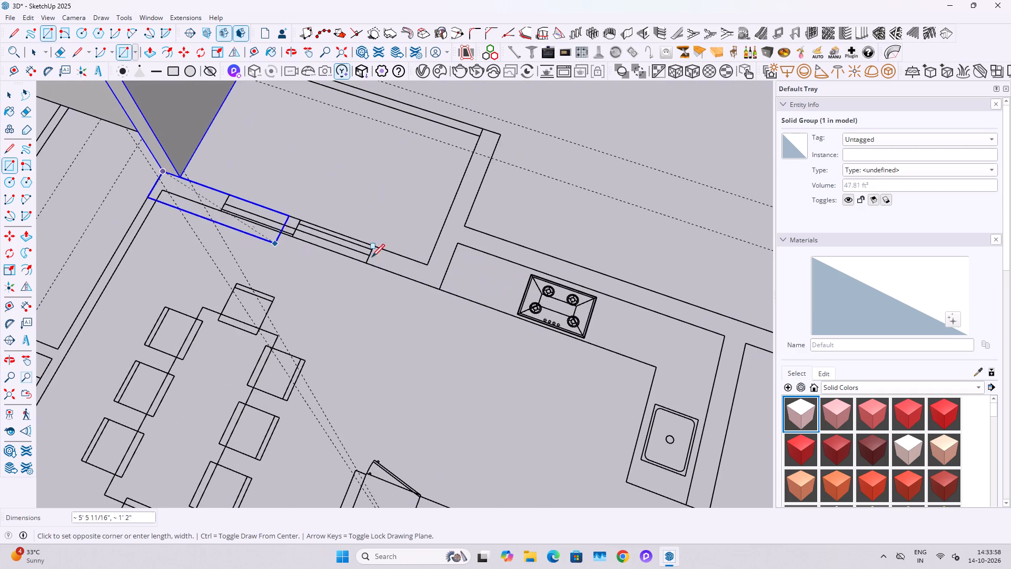
{"action": "left_click", "coordinate": [440, 291]}
{"action": "key", "text": "space"}
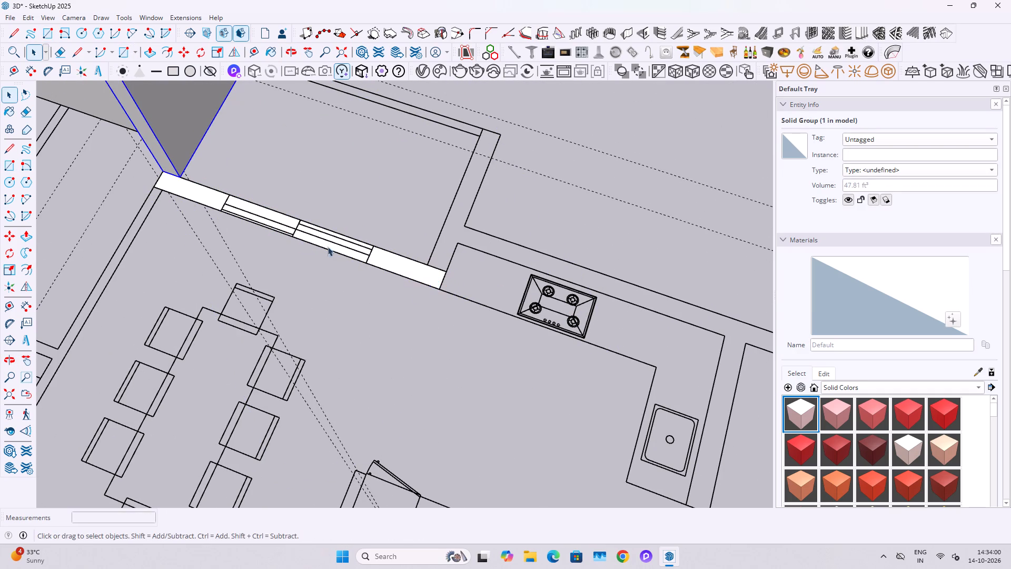
Place guides at both side edges of the sliding door drawn in the dining area's balcony wall strip.
{"action": "key", "text": "space"}
{"action": "scroll", "coordinate": [265, 235], "scroll_direction": "up", "scroll_amount": 15}
{"action": "key", "text": "t"}
{"action": "double_click", "coordinate": [398, 280]}
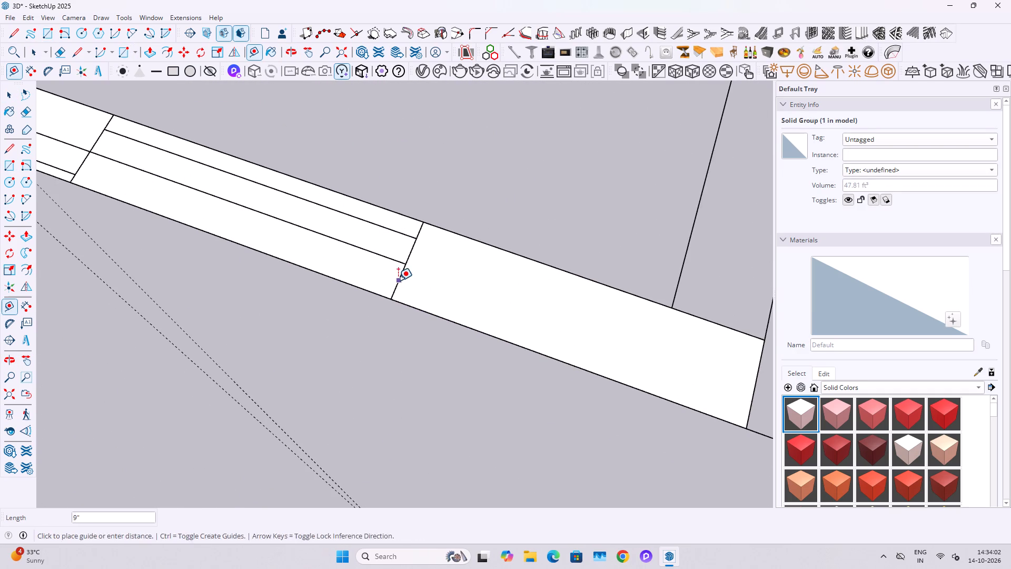
{"action": "scroll", "coordinate": [408, 278], "scroll_direction": "down", "scroll_amount": 4}
{"action": "middle_click_drag", "start_coordinate": [390, 254], "coordinate": [559, 333], "text": "shift"}
{"action": "scroll", "coordinate": [298, 248], "scroll_direction": "up", "scroll_amount": 3}
{"action": "middle_click_drag", "start_coordinate": [359, 253], "coordinate": [647, 287]}
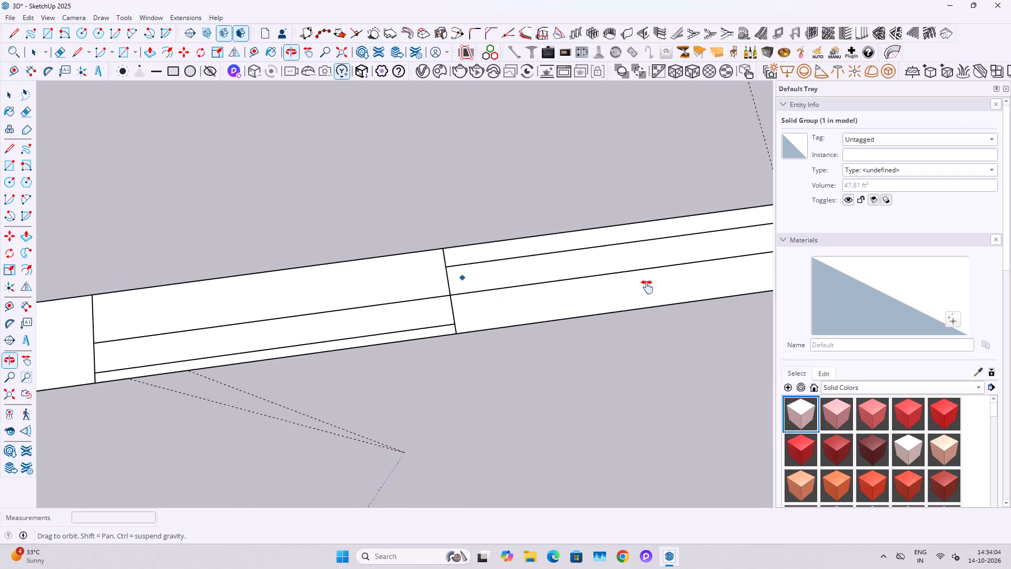
{"action": "middle_click_drag", "start_coordinate": [647, 287], "coordinate": [654, 286]}
{"action": "scroll", "coordinate": [652, 281], "scroll_direction": "down", "scroll_amount": 4}
{"action": "scroll", "coordinate": [376, 332], "scroll_direction": "up", "scroll_amount": 3}
{"action": "double_click", "coordinate": [267, 297]}
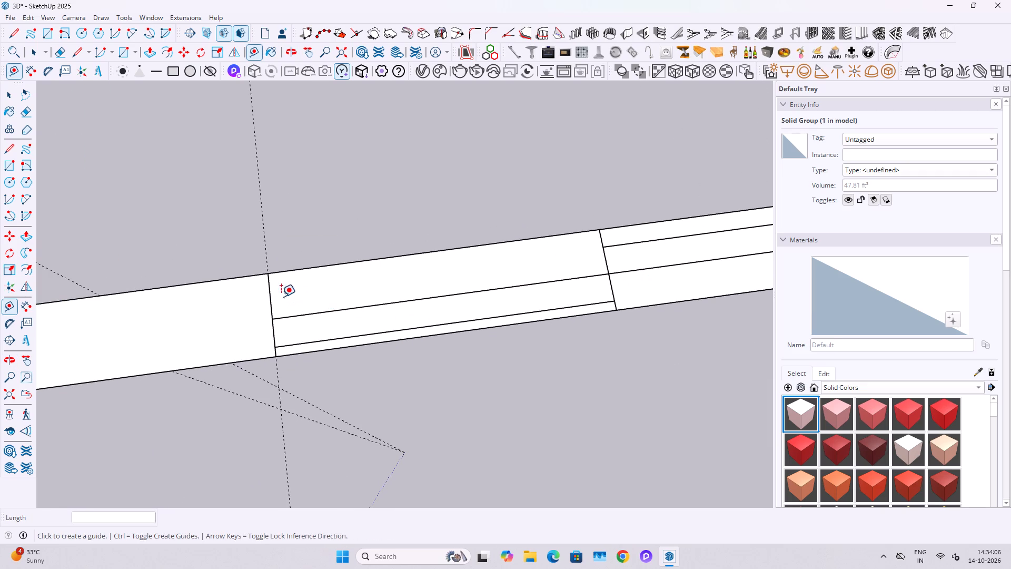
Push/Pull the dining area's balcony wall strip up to the top of the adjoining walls.
{"action": "key", "text": "space"}
{"action": "left_click", "coordinate": [314, 293]}
{"action": "scroll", "coordinate": [313, 293], "scroll_direction": "down", "scroll_amount": 15}
{"action": "key", "text": "p"}
{"action": "left_click", "coordinate": [324, 297]}
{"action": "scroll", "coordinate": [320, 292], "scroll_direction": "down", "scroll_amount": 6}
{"action": "middle_click_drag", "start_coordinate": [219, 225], "coordinate": [235, 223]}
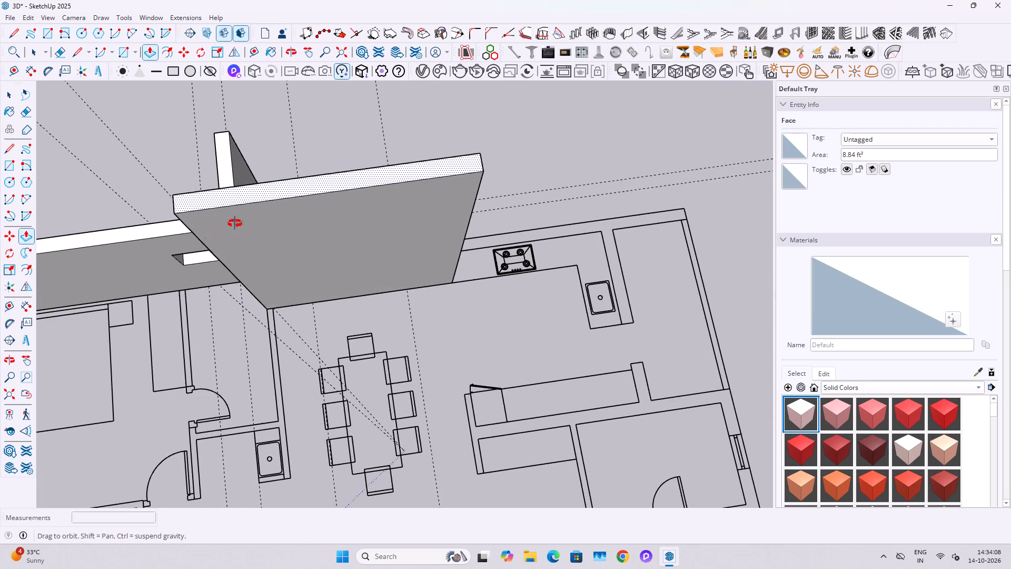
{"action": "middle_click_drag", "start_coordinate": [235, 223], "coordinate": [380, 174]}
{"action": "left_click", "coordinate": [190, 322]}
{"action": "key", "text": "space"}
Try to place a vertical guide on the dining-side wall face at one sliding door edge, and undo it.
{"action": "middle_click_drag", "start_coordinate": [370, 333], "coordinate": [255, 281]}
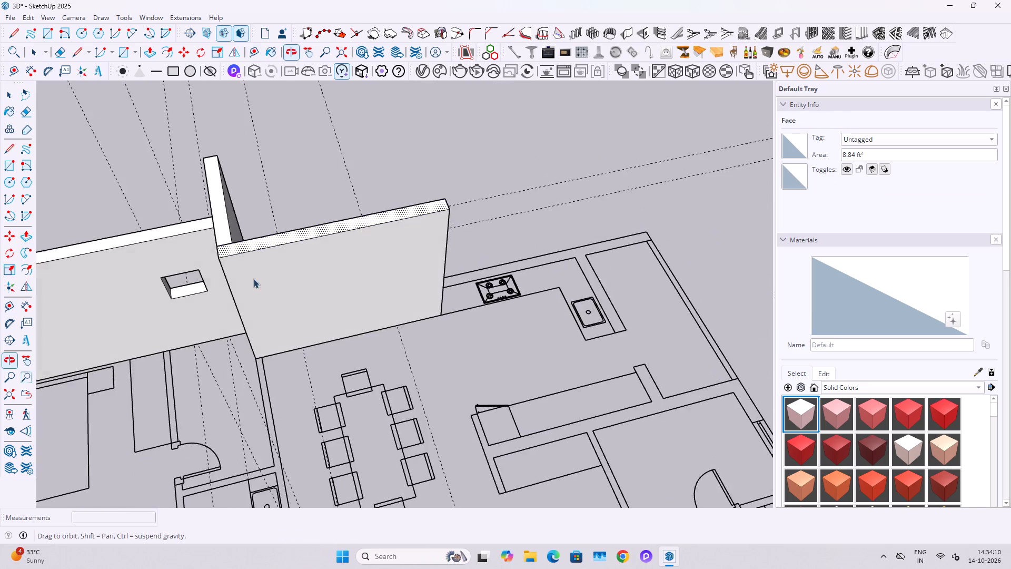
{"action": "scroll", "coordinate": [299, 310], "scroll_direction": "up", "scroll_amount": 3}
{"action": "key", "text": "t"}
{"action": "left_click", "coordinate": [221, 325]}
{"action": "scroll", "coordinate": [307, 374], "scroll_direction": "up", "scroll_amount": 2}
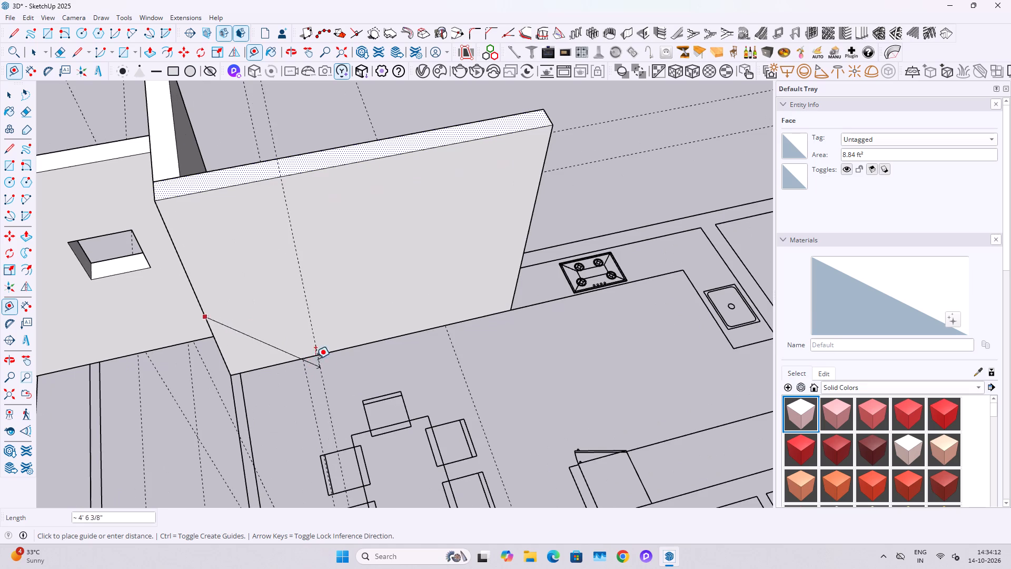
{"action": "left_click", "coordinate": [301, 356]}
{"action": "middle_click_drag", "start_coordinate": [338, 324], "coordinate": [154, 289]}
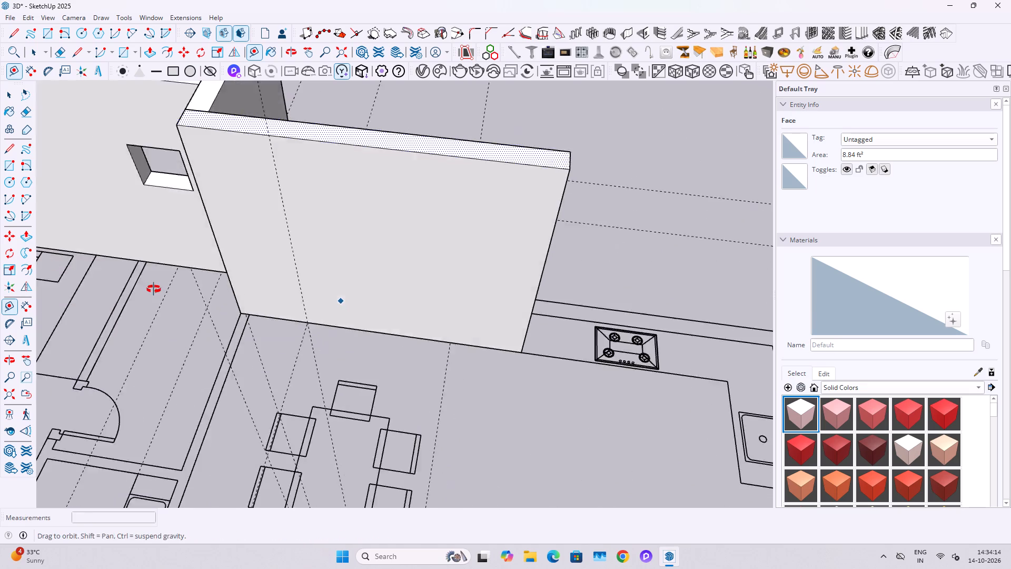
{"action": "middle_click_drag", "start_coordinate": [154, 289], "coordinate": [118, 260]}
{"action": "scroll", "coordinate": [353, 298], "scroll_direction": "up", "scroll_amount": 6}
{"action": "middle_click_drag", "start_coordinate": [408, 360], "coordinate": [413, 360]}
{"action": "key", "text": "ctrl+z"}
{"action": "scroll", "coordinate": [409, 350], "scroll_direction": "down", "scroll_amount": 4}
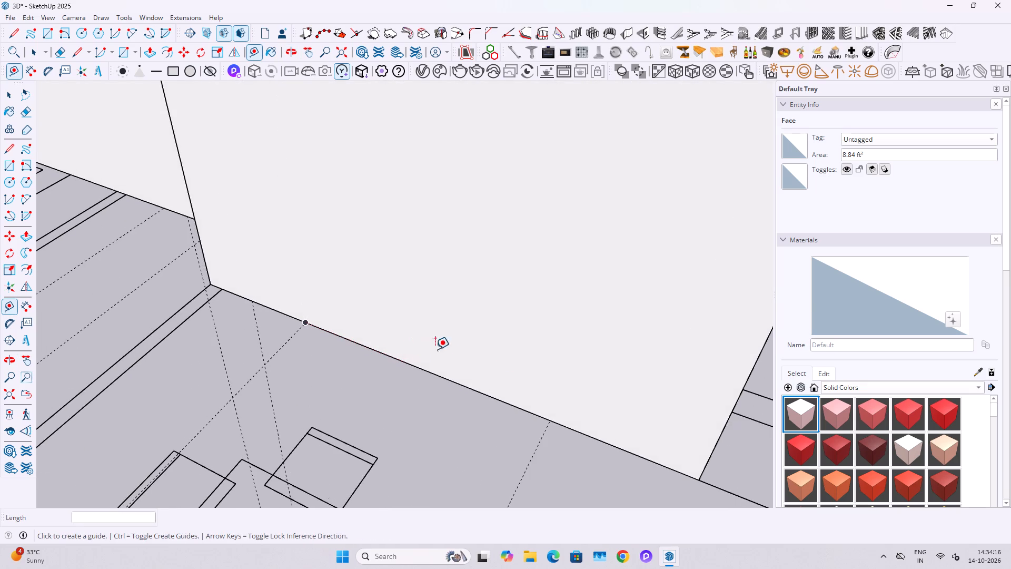
Place two vertical guides on the dining-side wall face, aligned with both side edges of the sliding door.
{"action": "left_click", "coordinate": [682, 368]}
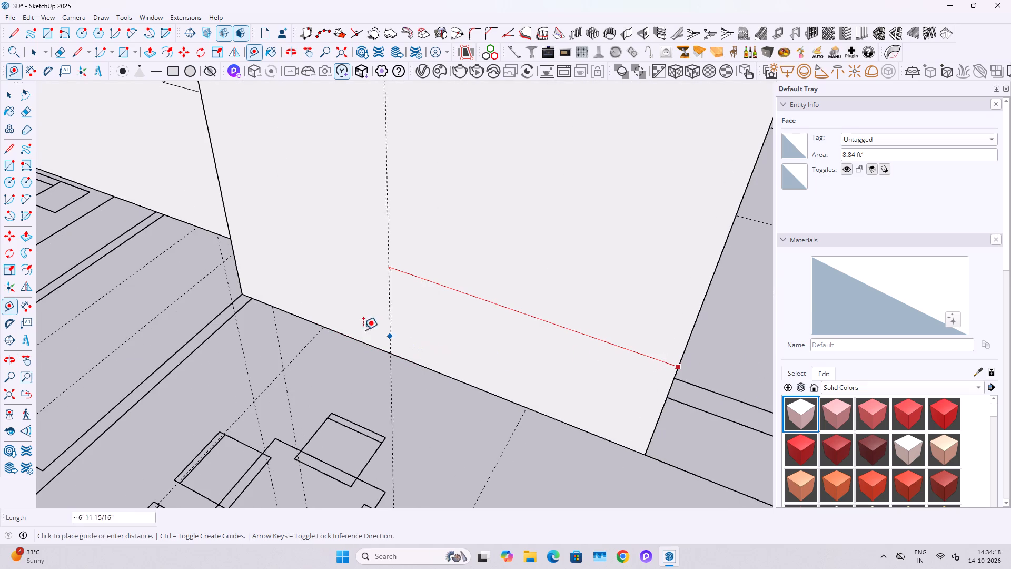
{"action": "left_click", "coordinate": [322, 327]}
{"action": "left_click", "coordinate": [321, 302]}
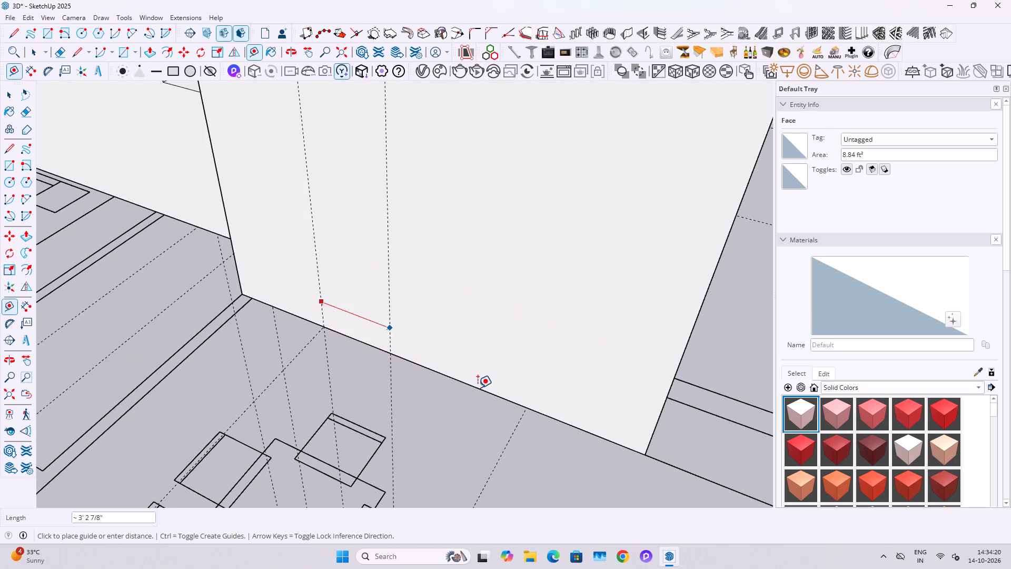
{"action": "left_click", "coordinate": [526, 411]}
Place a horizontal guide on the dining-side wall face 7' above its base edge.
{"action": "left_click", "coordinate": [553, 418]}
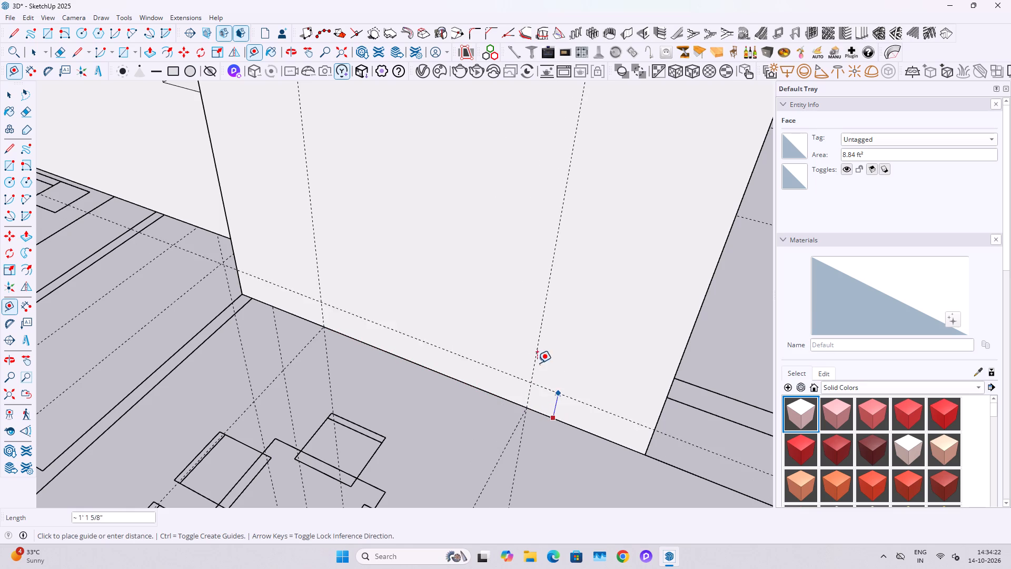
{"action": "scroll", "coordinate": [538, 332], "scroll_direction": "down", "scroll_amount": 2}
{"action": "key", "text": "7"}
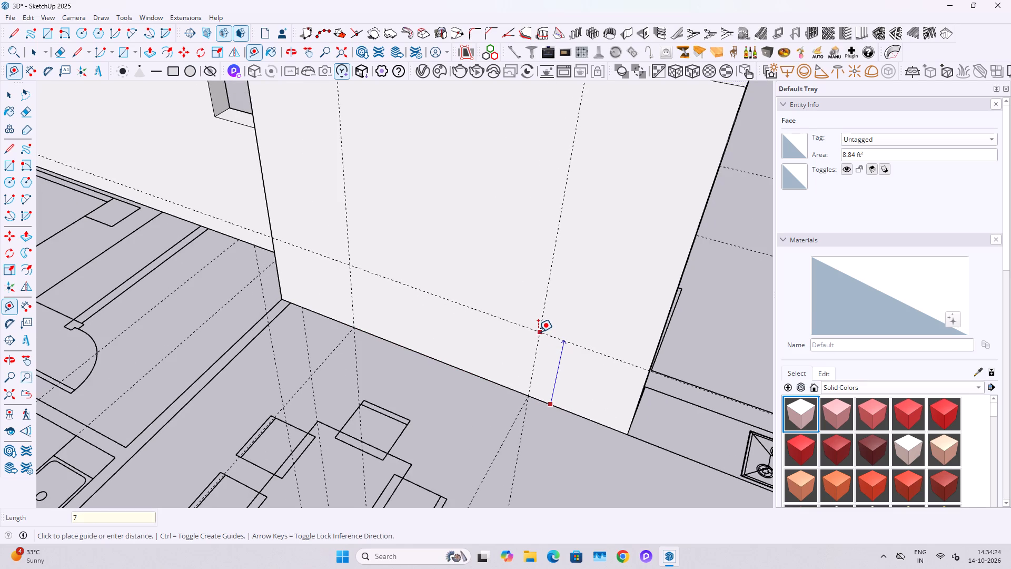
{"action": "key", "text": "apostrophe"}
{"action": "key", "text": "Return"}
Cut the sliding door opening by drawing a 6' by 7' rectangle between the guides and pushing it through the wall.
{"action": "key", "text": "space"}
{"action": "left_click", "coordinate": [429, 271]}
{"action": "scroll", "coordinate": [427, 267], "scroll_direction": "down", "scroll_amount": 3}
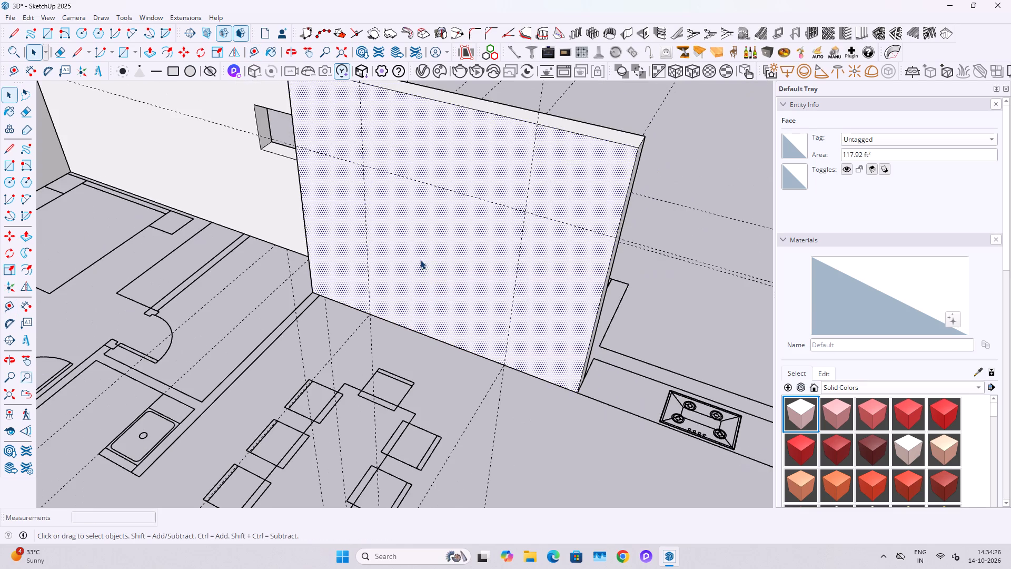
{"action": "key", "text": "r"}
{"action": "left_click", "coordinate": [363, 163]}
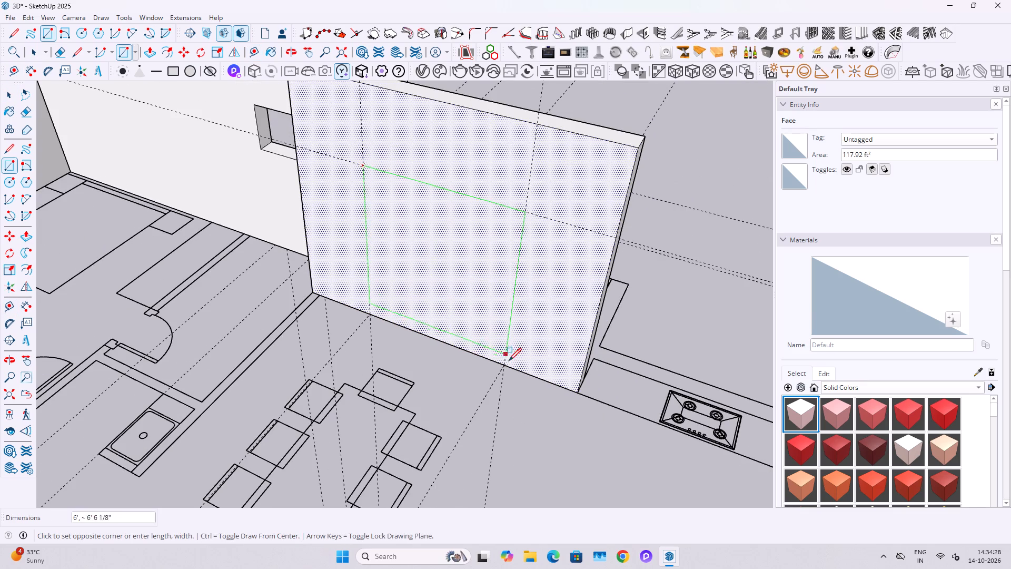
{"action": "left_click", "coordinate": [507, 364]}
{"action": "key", "text": "space"}
{"action": "left_click", "coordinate": [443, 308]}
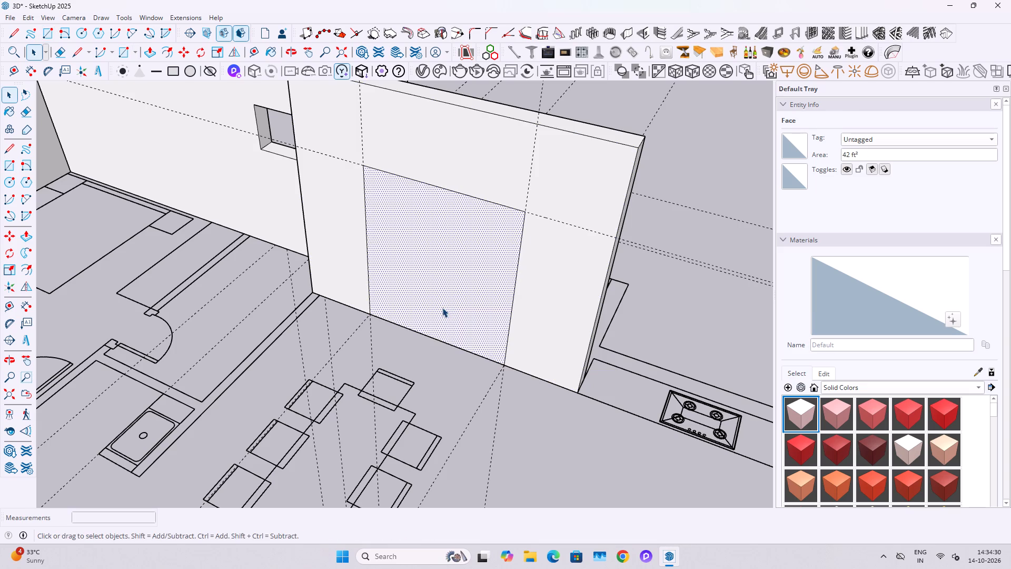
{"action": "key", "text": "p"}
{"action": "left_click", "coordinate": [442, 307]}
{"action": "left_click", "coordinate": [462, 259]}
Make the whole dining-to-balcony wall with its sliding door opening a group.
{"action": "key", "text": "space"}
{"action": "scroll", "coordinate": [438, 278], "scroll_direction": "down", "scroll_amount": 5}
{"action": "key", "text": "Escape"}
{"action": "triple_click", "coordinate": [510, 281]}
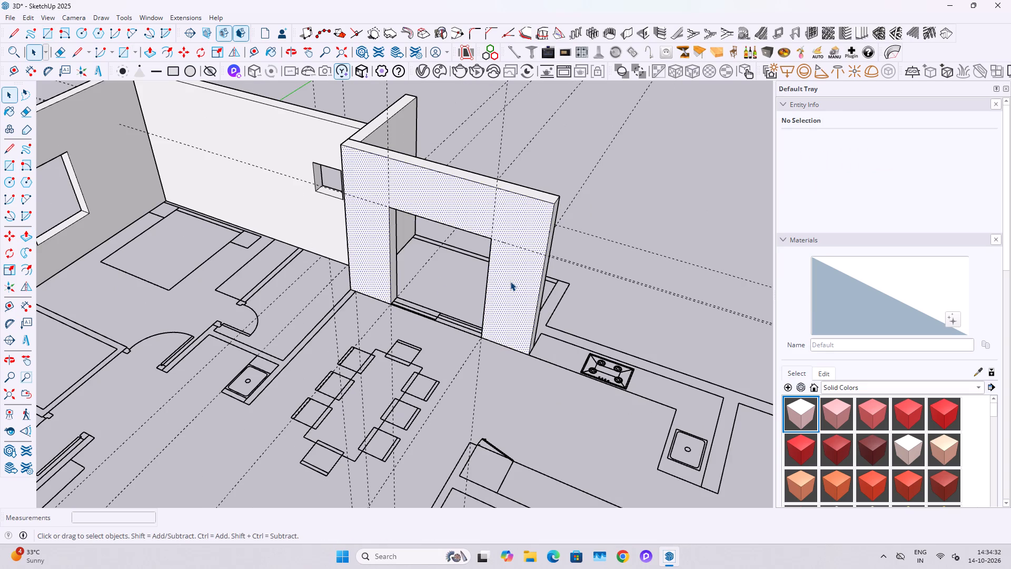
{"action": "left_click", "coordinate": [510, 281]}
{"action": "right_click", "coordinate": [510, 281]}
{"action": "left_click", "coordinate": [556, 385]}
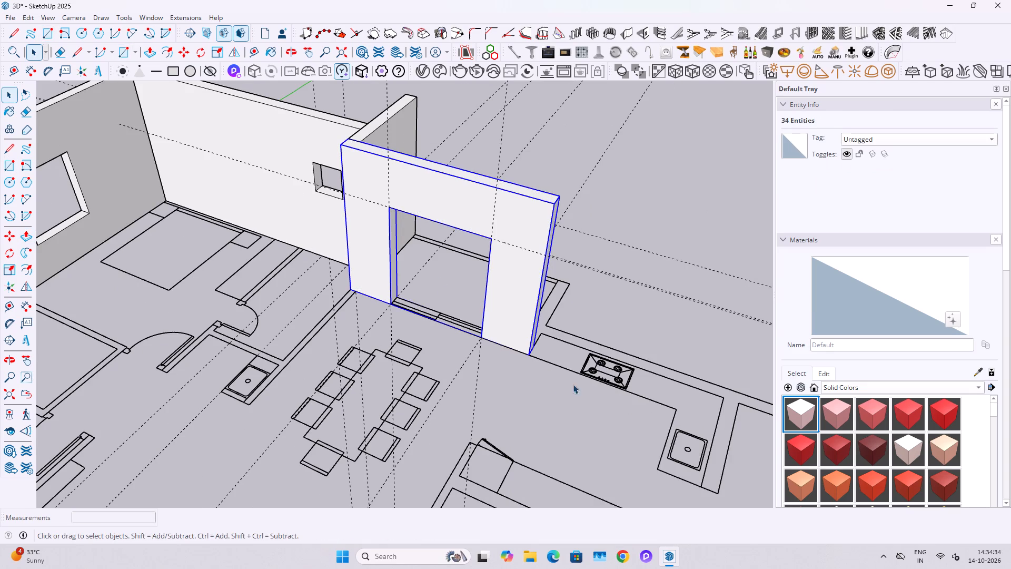
Trace the balcony's kitchen-side wall as a 9" by 6' 4 1/2" rectangle and raise it to the adjoining sliding door wall's top.
{"action": "middle_click_drag", "start_coordinate": [594, 379], "coordinate": [272, 355], "text": "shift"}
{"action": "scroll", "coordinate": [462, 348], "scroll_direction": "up", "scroll_amount": 4}
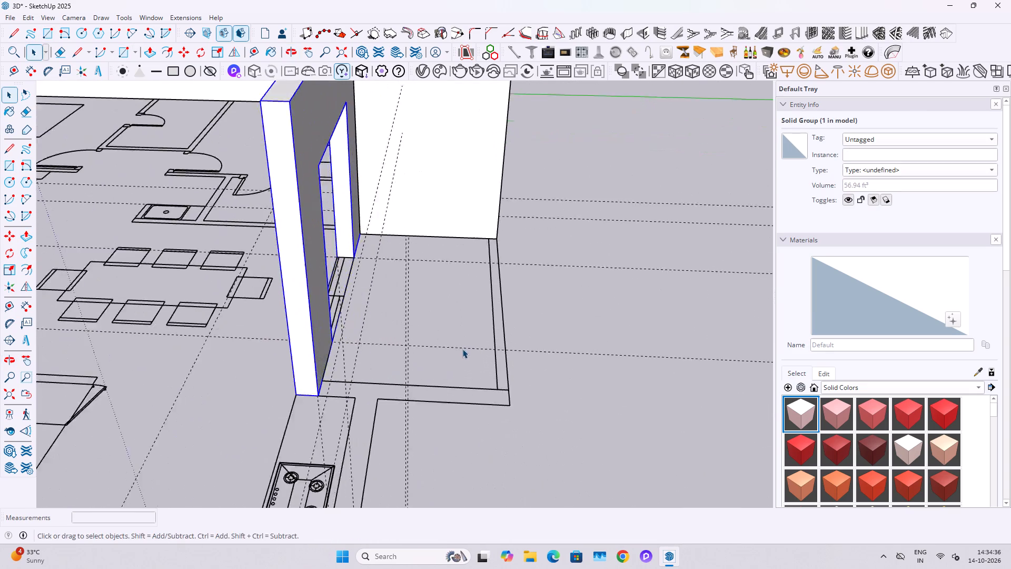
{"action": "scroll", "coordinate": [462, 349], "scroll_direction": "up", "scroll_amount": 4}
{"action": "key", "text": "r"}
{"action": "left_click", "coordinate": [283, 396]}
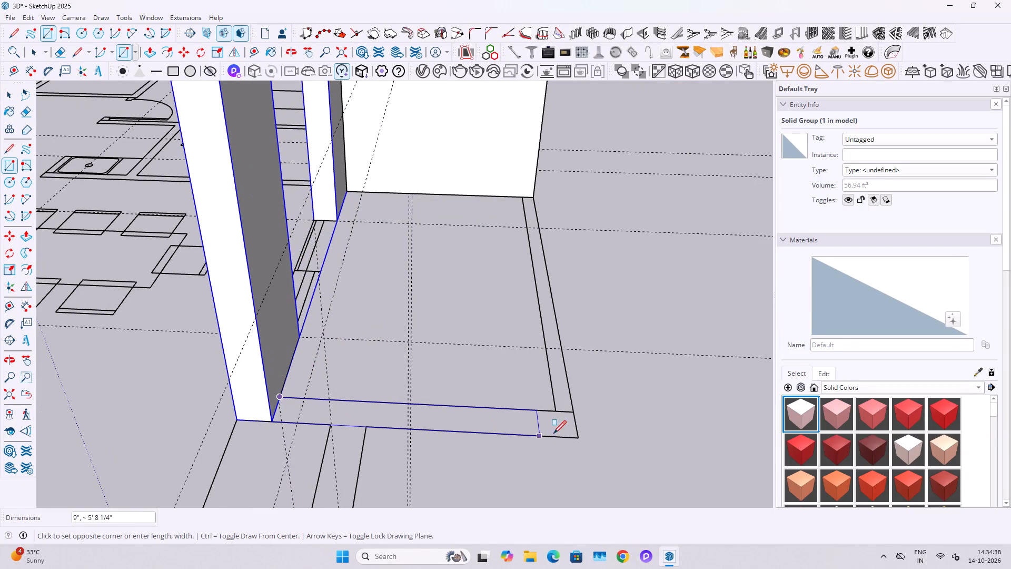
{"action": "left_click", "coordinate": [579, 437]}
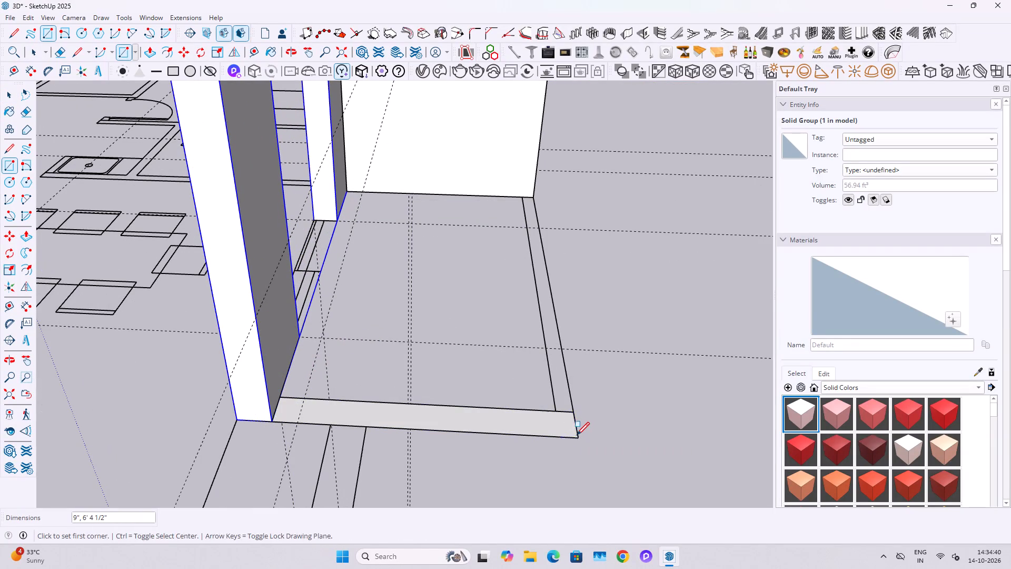
{"action": "key", "text": "space"}
{"action": "scroll", "coordinate": [501, 420], "scroll_direction": "down", "scroll_amount": 10}
{"action": "key", "text": "p"}
{"action": "left_click", "coordinate": [501, 423]}
{"action": "middle_click_drag", "start_coordinate": [403, 365], "coordinate": [485, 358]}
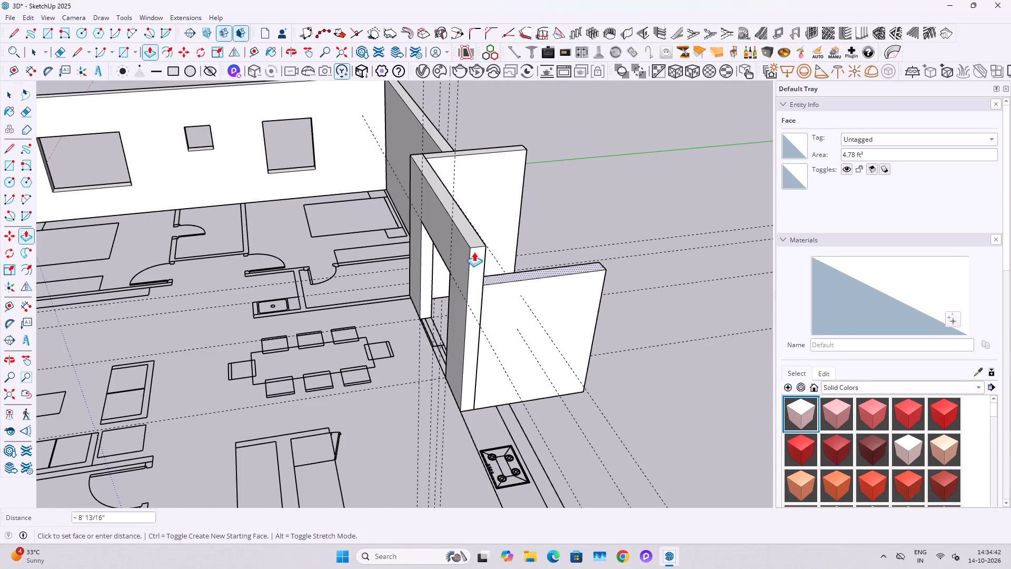
{"action": "left_click", "coordinate": [472, 248]}
{"action": "left_click", "coordinate": [557, 254]}
Make the whole raised balcony side wall a group.
{"action": "key", "text": "space"}
{"action": "triple_click", "coordinate": [554, 256]}
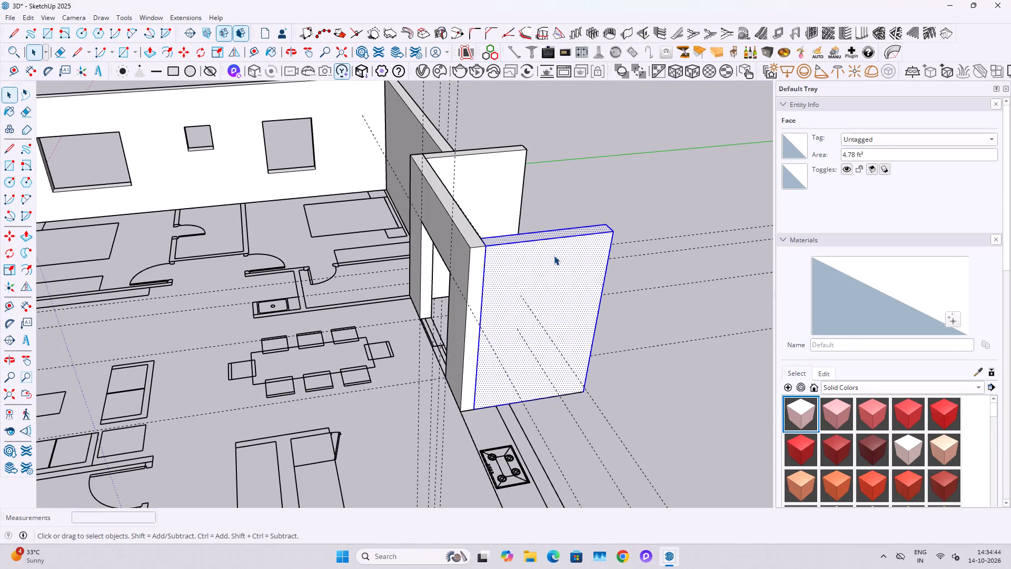
{"action": "left_click", "coordinate": [554, 256]}
{"action": "right_click", "coordinate": [554, 256]}
{"action": "left_click", "coordinate": [600, 360]}
Draw a rectangle over the kitchen's outer wall behind the stove, from the balcony side wall to the plan's outer corner.
{"action": "middle_click_drag", "start_coordinate": [594, 368], "coordinate": [665, 342], "text": "shift"}
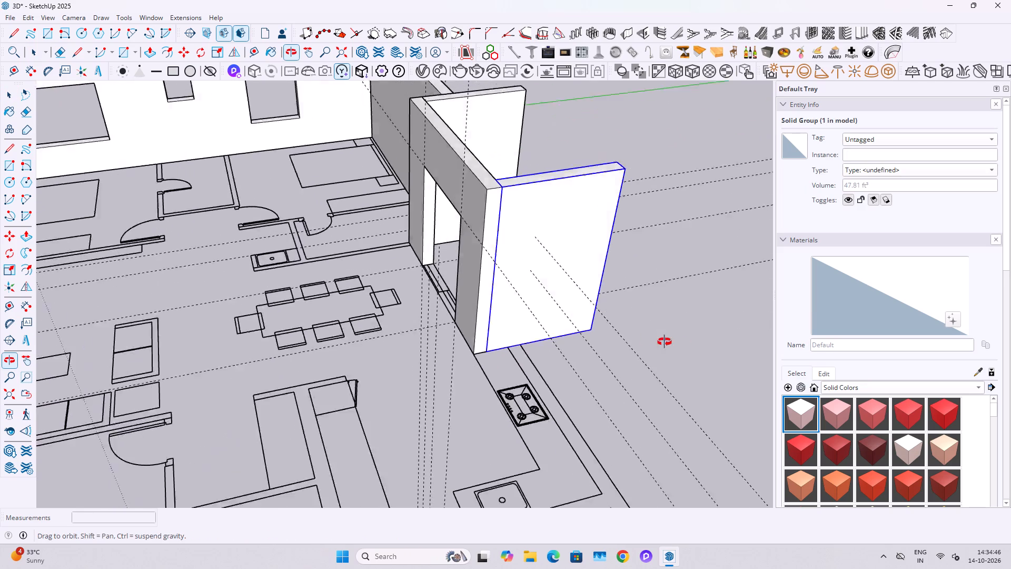
{"action": "middle_click_drag", "start_coordinate": [665, 342], "coordinate": [699, 344], "text": "shift"}
{"action": "scroll", "coordinate": [564, 332], "scroll_direction": "up", "scroll_amount": 6}
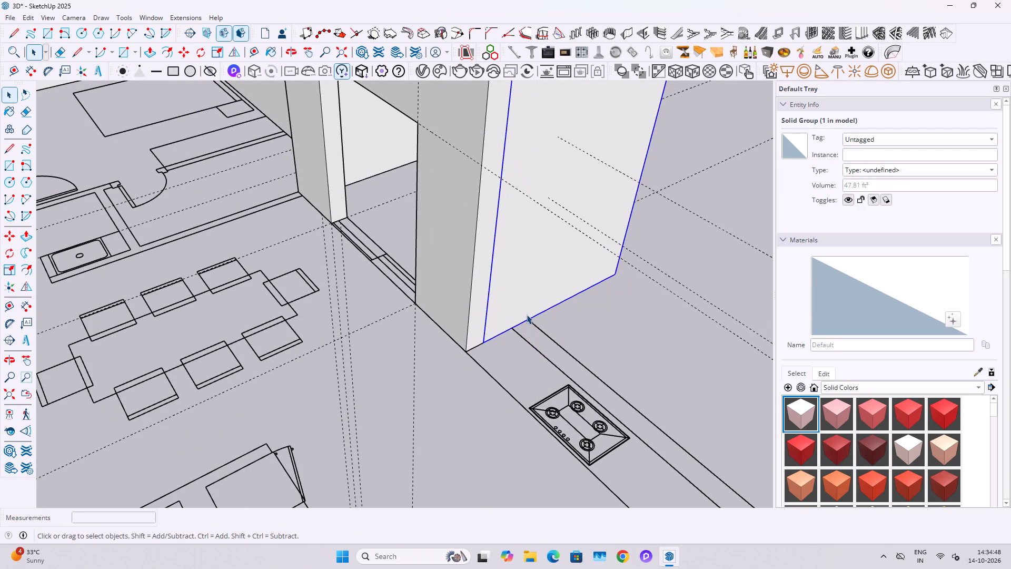
{"action": "key", "text": "r"}
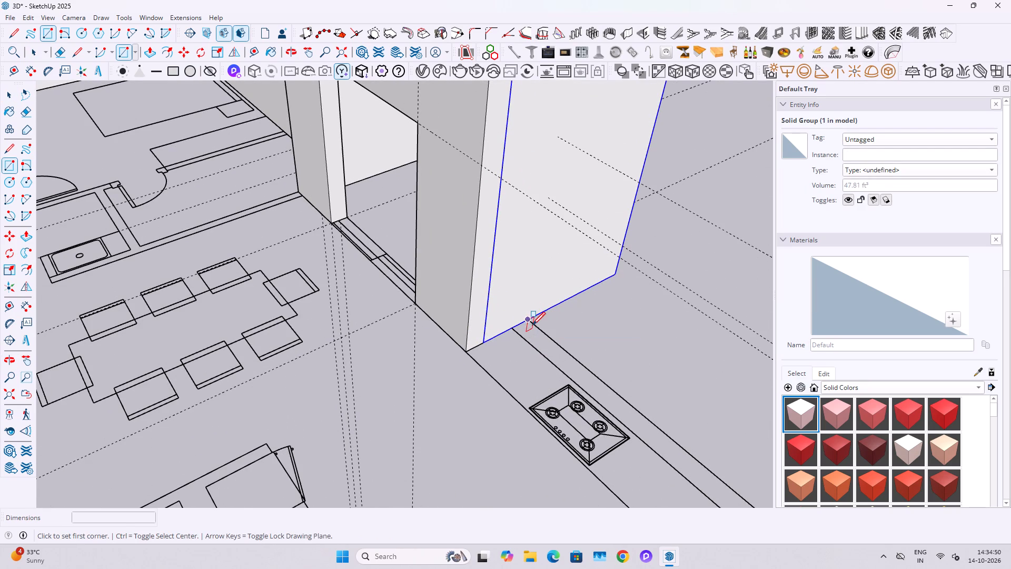
{"action": "left_click", "coordinate": [529, 323]}
{"action": "scroll", "coordinate": [554, 386], "scroll_direction": "down", "scroll_amount": 11}
{"action": "middle_click_drag", "start_coordinate": [639, 431], "coordinate": [509, 299], "text": "shift"}
{"action": "scroll", "coordinate": [567, 371], "scroll_direction": "up", "scroll_amount": 4}
{"action": "left_click", "coordinate": [562, 354]}
{"action": "key", "text": "space"}
Raise the kitchen's outer wall face to the height of the neighbouring wall.
{"action": "scroll", "coordinate": [554, 338], "scroll_direction": "down", "scroll_amount": 2}
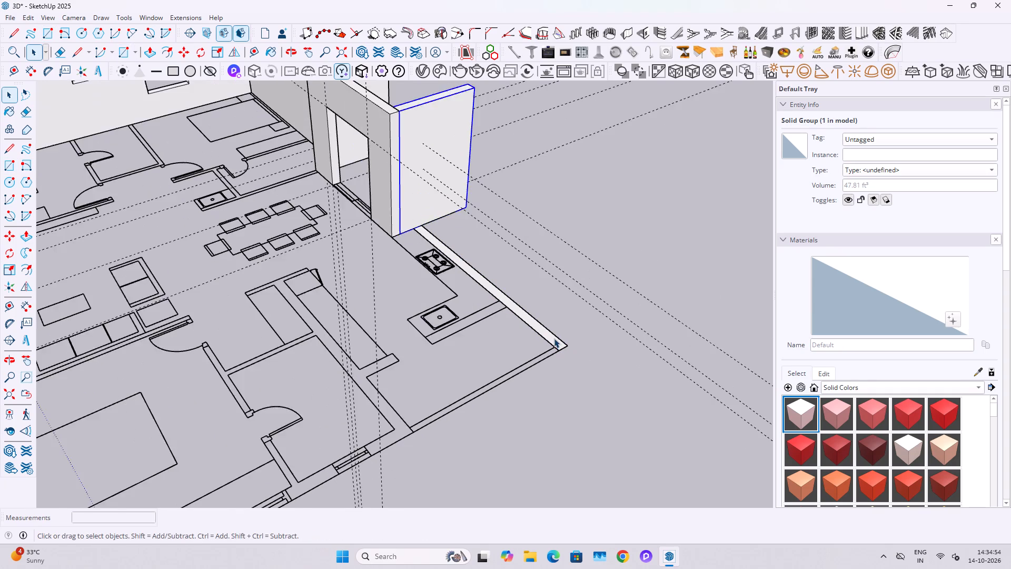
{"action": "scroll", "coordinate": [554, 338], "scroll_direction": "down", "scroll_amount": 2}
{"action": "key", "text": "p"}
{"action": "left_click", "coordinate": [556, 338]}
{"action": "scroll", "coordinate": [522, 307], "scroll_direction": "down", "scroll_amount": 4}
{"action": "middle_click_drag", "start_coordinate": [484, 285], "coordinate": [599, 330]}
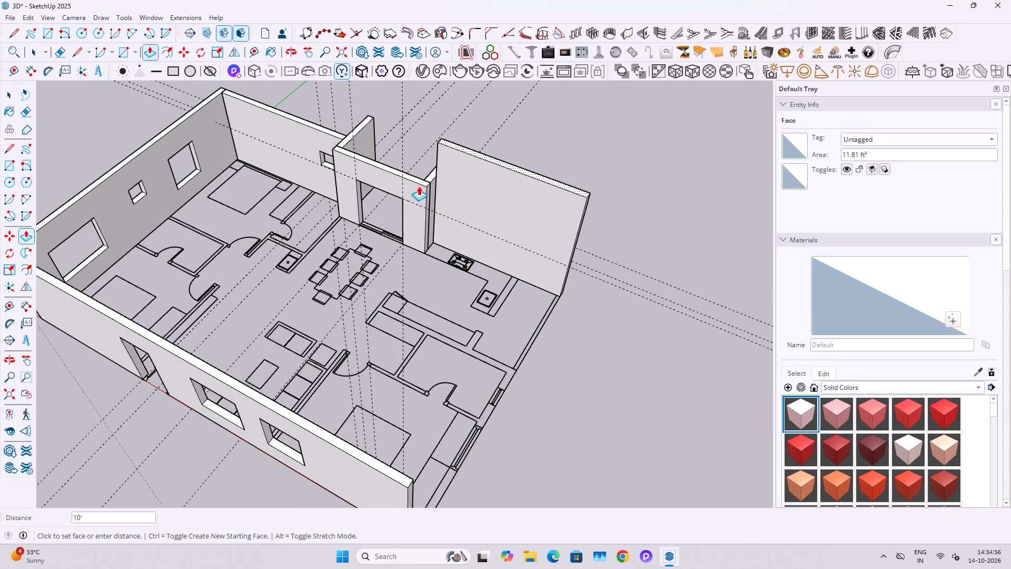
{"action": "left_click", "coordinate": [420, 185]}
Make the whole raised kitchen outer wall a group.
{"action": "key", "text": "space"}
{"action": "key", "text": "space"}
{"action": "scroll", "coordinate": [461, 196], "scroll_direction": "up", "scroll_amount": 3}
{"action": "triple_click", "coordinate": [462, 196]}
{"action": "left_click", "coordinate": [462, 196]}
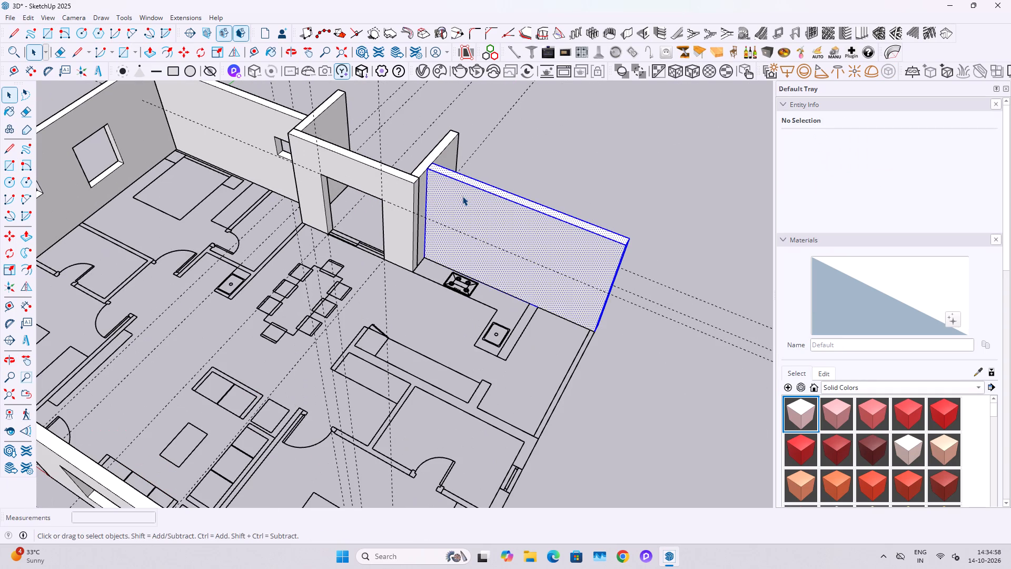
{"action": "right_click", "coordinate": [462, 196]}
{"action": "left_click", "coordinate": [489, 296]}
Draw a 9" by about 11' 1/2" rectangle over the partition beside the kitchen sink, including its doorway gap.
{"action": "middle_click_drag", "start_coordinate": [486, 321], "coordinate": [589, 358]}
{"action": "scroll", "coordinate": [563, 320], "scroll_direction": "up", "scroll_amount": 4}
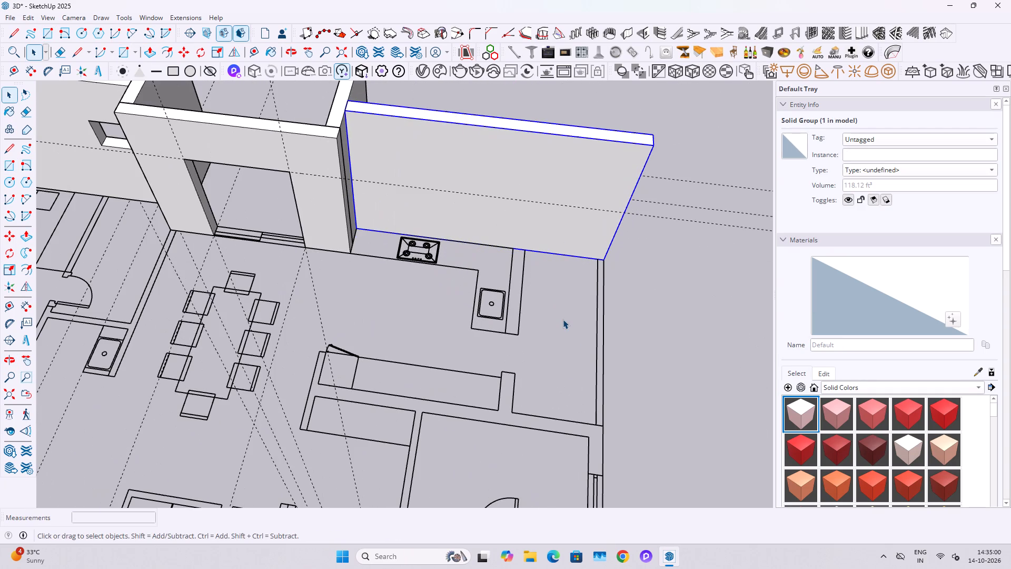
{"action": "key", "text": "r"}
{"action": "left_click", "coordinate": [526, 253]}
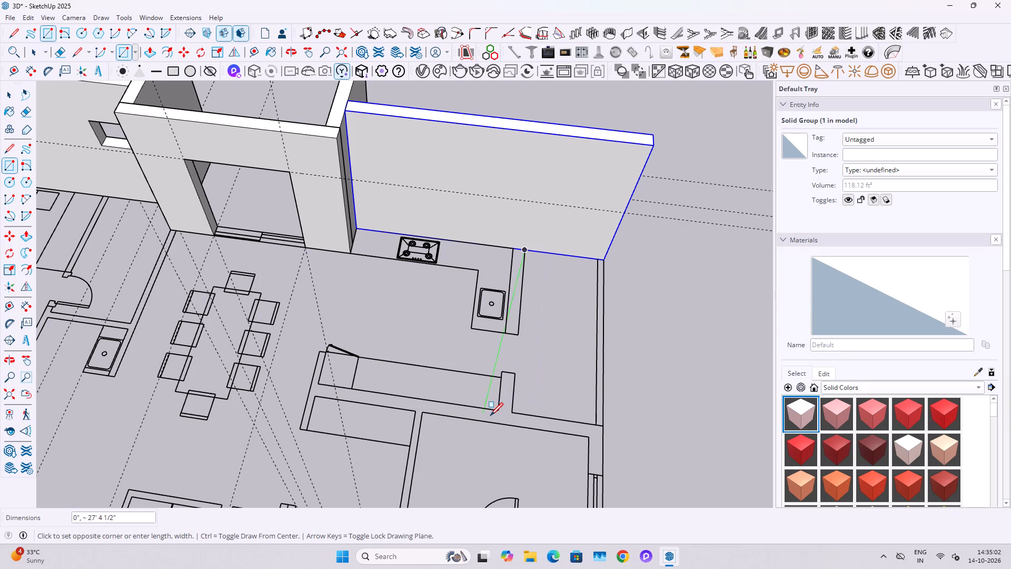
{"action": "scroll", "coordinate": [496, 412], "scroll_direction": "up", "scroll_amount": 7}
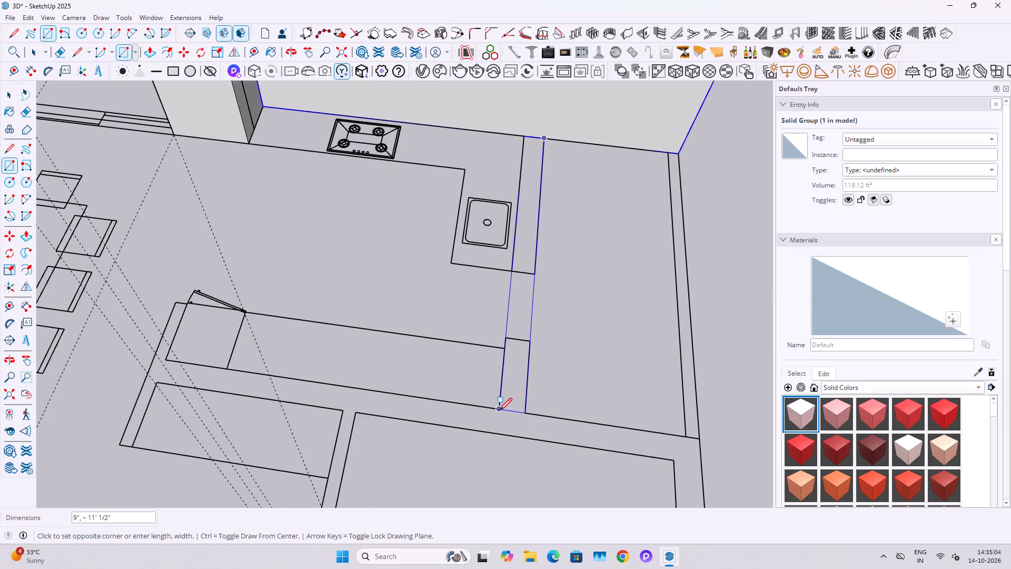
{"action": "left_click", "coordinate": [499, 412]}
{"action": "key", "text": "space"}
Place guides along both doorway edges that cross the partition beside the kitchen sink on the plan.
{"action": "scroll", "coordinate": [513, 400], "scroll_direction": "down", "scroll_amount": 5}
{"action": "key", "text": "space"}
{"action": "key", "text": "space"}
{"action": "scroll", "coordinate": [514, 393], "scroll_direction": "up", "scroll_amount": 4}
{"action": "key", "text": "t"}
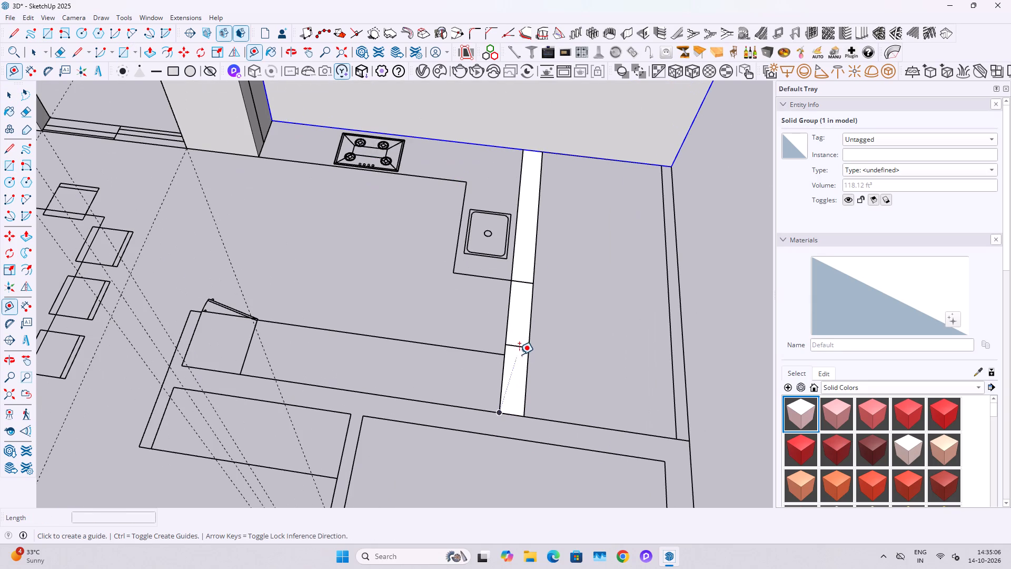
{"action": "double_click", "coordinate": [521, 344]}
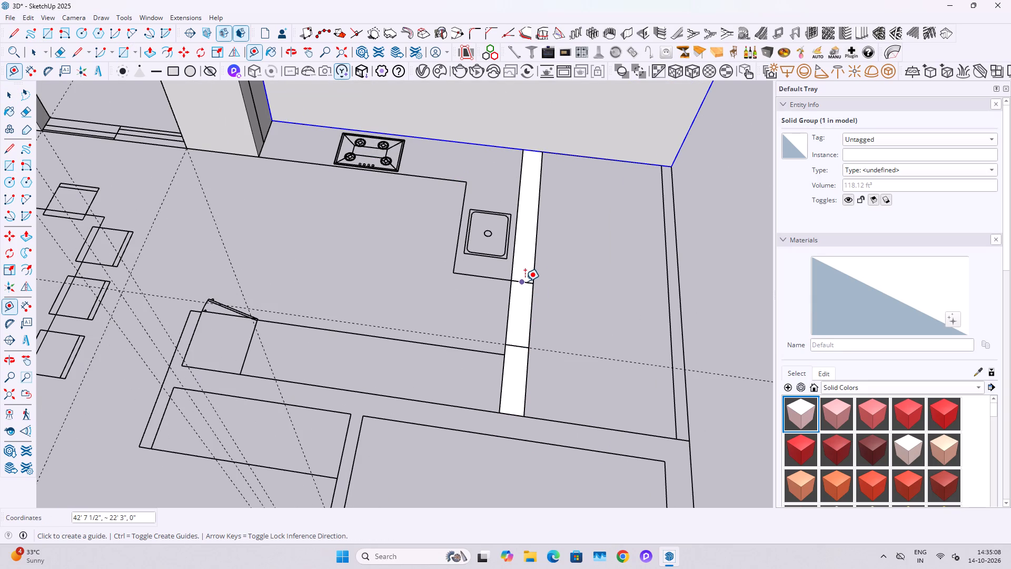
{"action": "double_click", "coordinate": [525, 281]}
Raise the partition beside the kitchen sink to the height of the kitchen's outer wall.
{"action": "key", "text": "space"}
{"action": "left_click", "coordinate": [514, 321]}
{"action": "scroll", "coordinate": [514, 322], "scroll_direction": "down", "scroll_amount": 10}
{"action": "key", "text": "p"}
{"action": "left_click", "coordinate": [514, 327]}
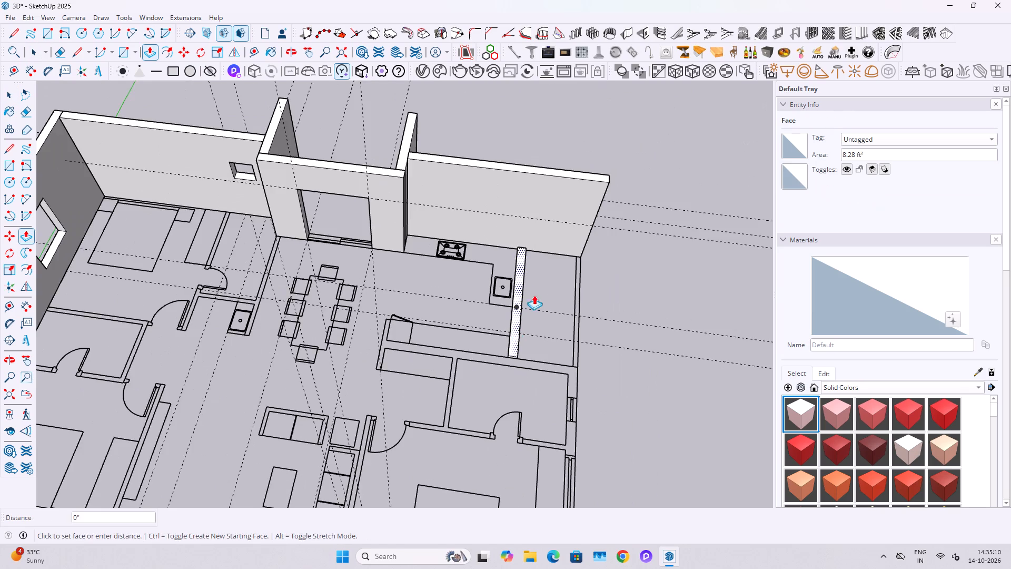
{"action": "middle_click_drag", "start_coordinate": [536, 290], "coordinate": [351, 276]}
{"action": "left_click", "coordinate": [613, 284]}
Place two vertical guides on the kitchen partition's outer face, aligned with the two doorway edges 2' 6" apart.
{"action": "key", "text": "space"}
{"action": "middle_click_drag", "start_coordinate": [526, 331], "coordinate": [441, 308]}
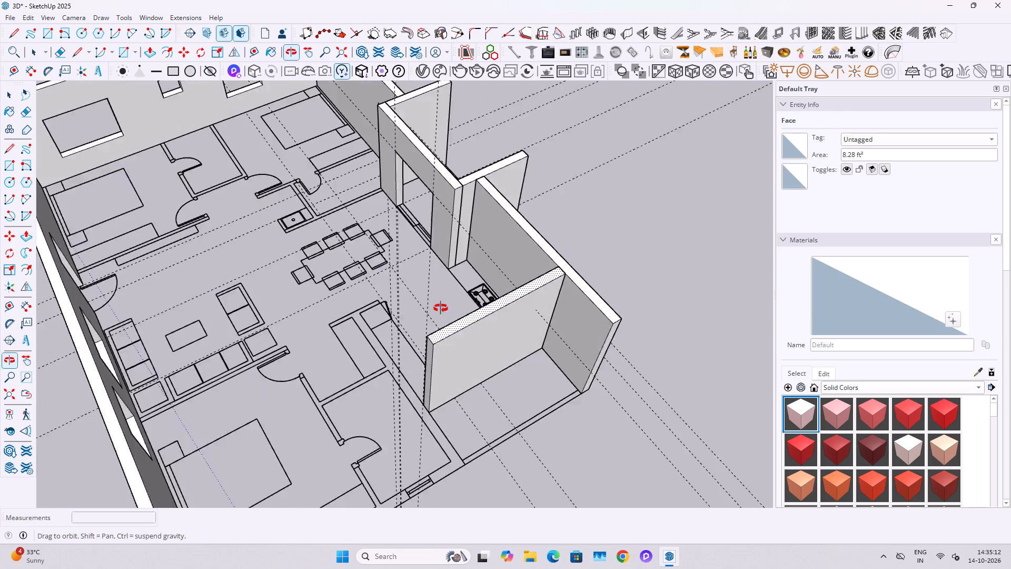
{"action": "middle_click_drag", "start_coordinate": [441, 308], "coordinate": [416, 273]}
{"action": "middle_click_drag", "start_coordinate": [488, 389], "coordinate": [471, 333]}
{"action": "key", "text": "t"}
{"action": "scroll", "coordinate": [523, 317], "scroll_direction": "up", "scroll_amount": 7}
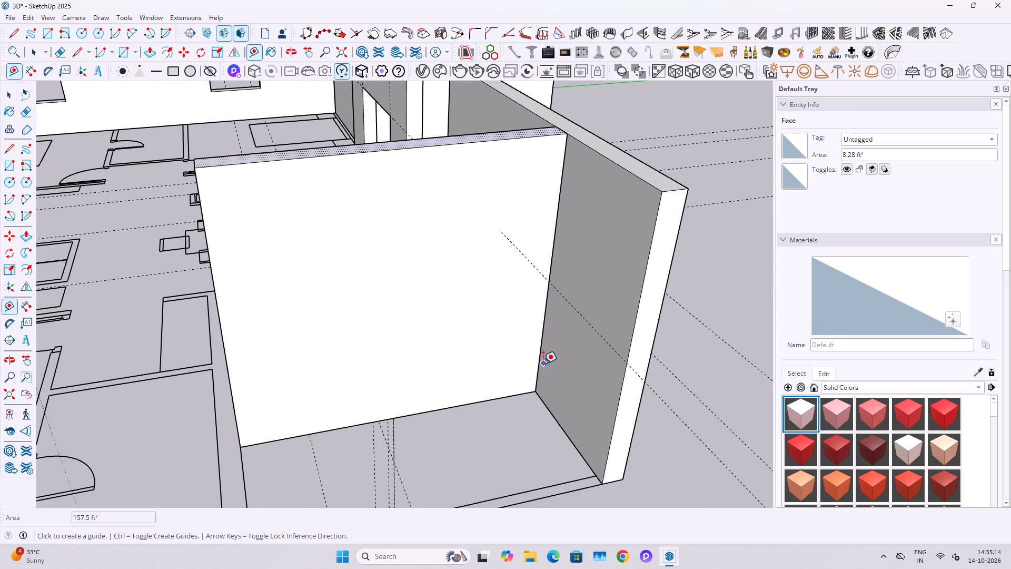
{"action": "left_click", "coordinate": [541, 364]}
{"action": "middle_click_drag", "start_coordinate": [410, 403], "coordinate": [358, 391]}
{"action": "left_click", "coordinate": [360, 416]}
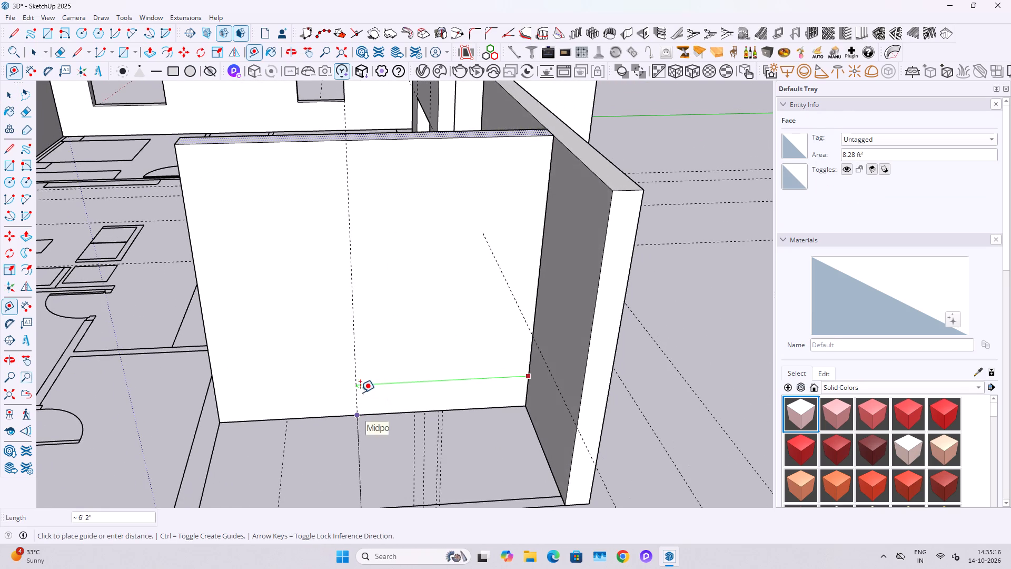
{"action": "left_click", "coordinate": [358, 387]}
{"action": "left_click", "coordinate": [287, 420]}
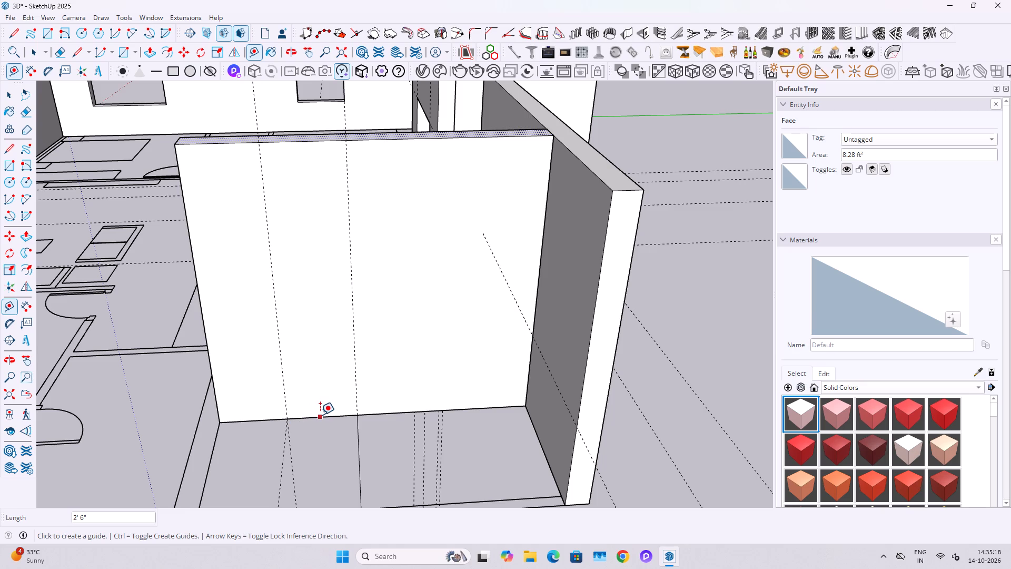
Place a horizontal guide on the kitchen partition's face 7' above its base edge.
{"action": "left_click", "coordinate": [320, 415]}
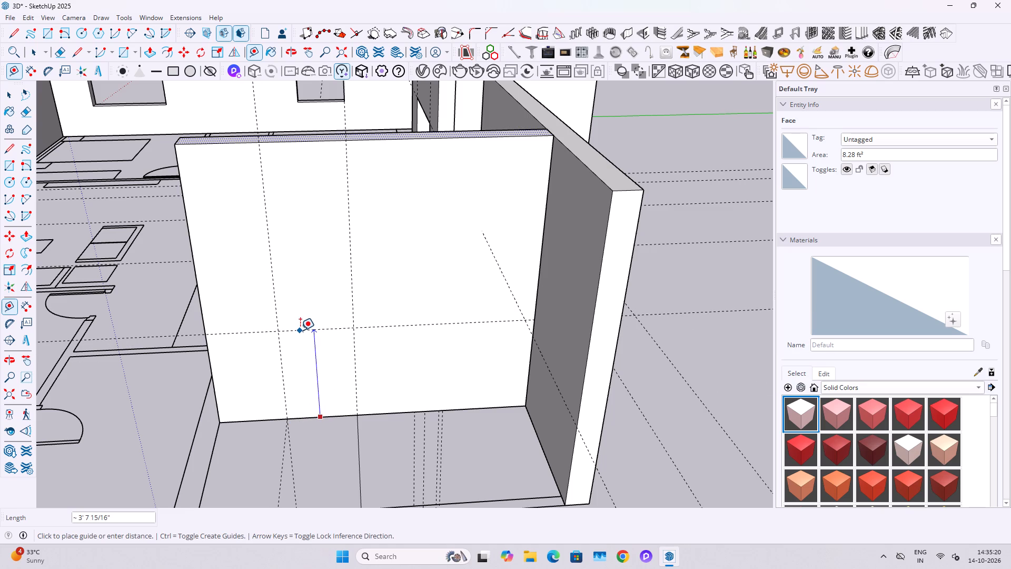
{"action": "key", "text": "7"}
{"action": "key", "text": "apostrophe"}
{"action": "key", "text": "Return"}
Cut the kitchen partition's door opening by drawing a rectangle between the guides and the base and pushing it through the wall.
{"action": "key", "text": "space"}
{"action": "type", "text": "R"}
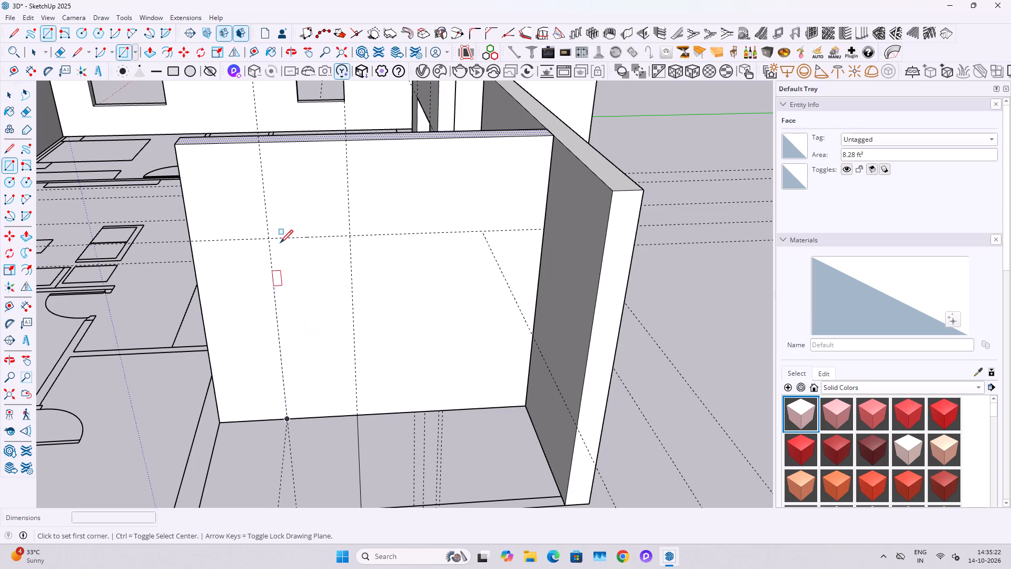
{"action": "left_click", "coordinate": [270, 239]}
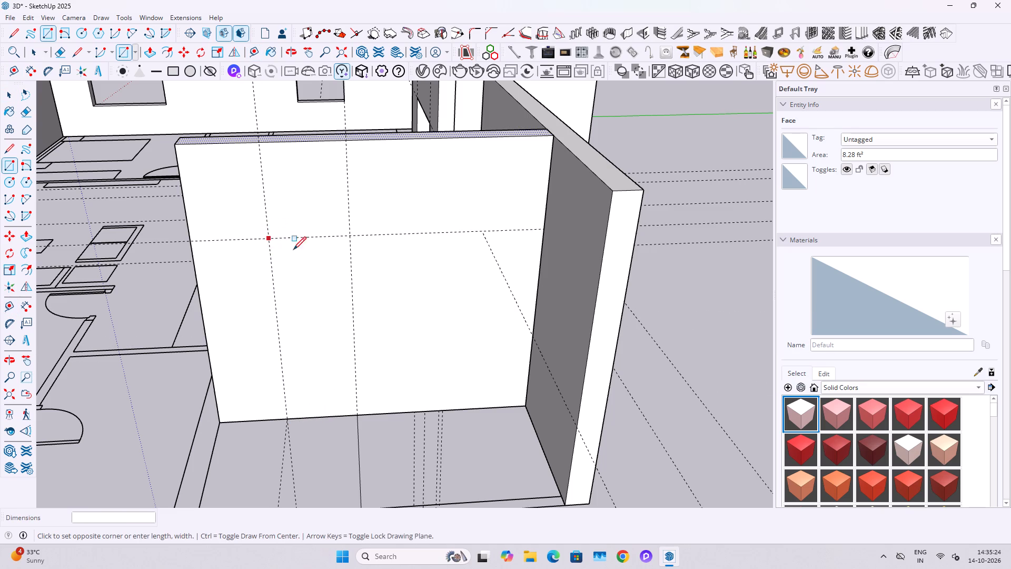
{"action": "left_click", "coordinate": [359, 411]}
{"action": "key", "text": "space"}
{"action": "left_click", "coordinate": [335, 393]}
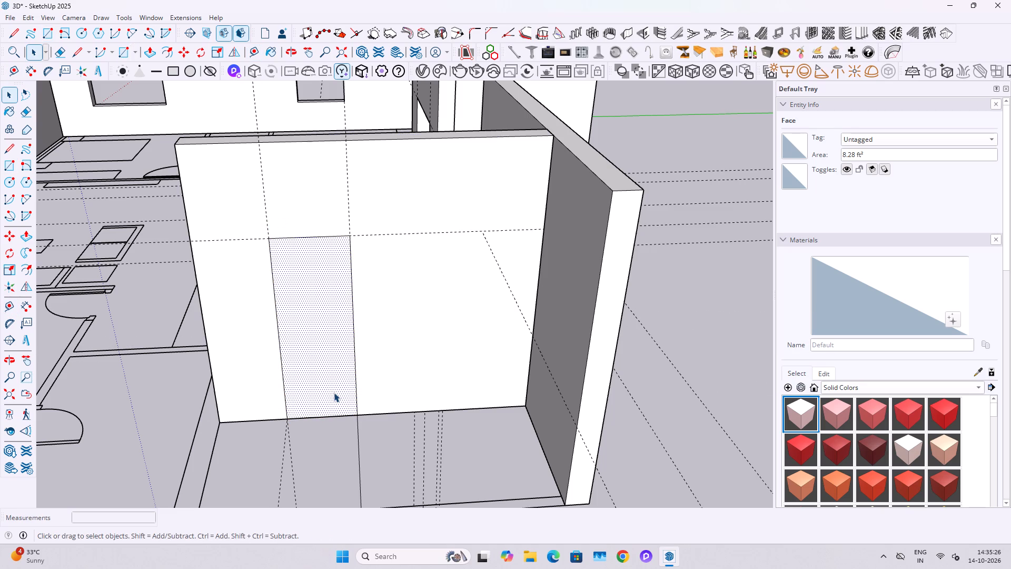
{"action": "key", "text": "p"}
{"action": "left_click", "coordinate": [334, 393]}
{"action": "left_click", "coordinate": [315, 355]}
{"action": "key", "text": "space"}
{"action": "key", "text": "Escape"}
Make the whole kitchen partition with its door opening a group.
{"action": "scroll", "coordinate": [401, 351], "scroll_direction": "down", "scroll_amount": 4}
{"action": "triple_click", "coordinate": [410, 350]}
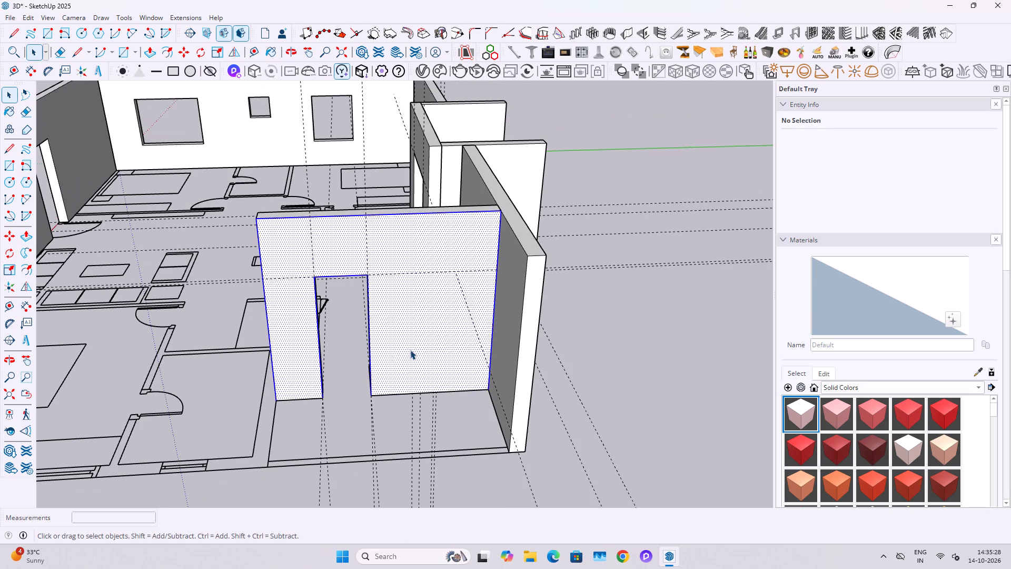
{"action": "right_click", "coordinate": [410, 350]}
{"action": "left_click", "coordinate": [437, 225]}
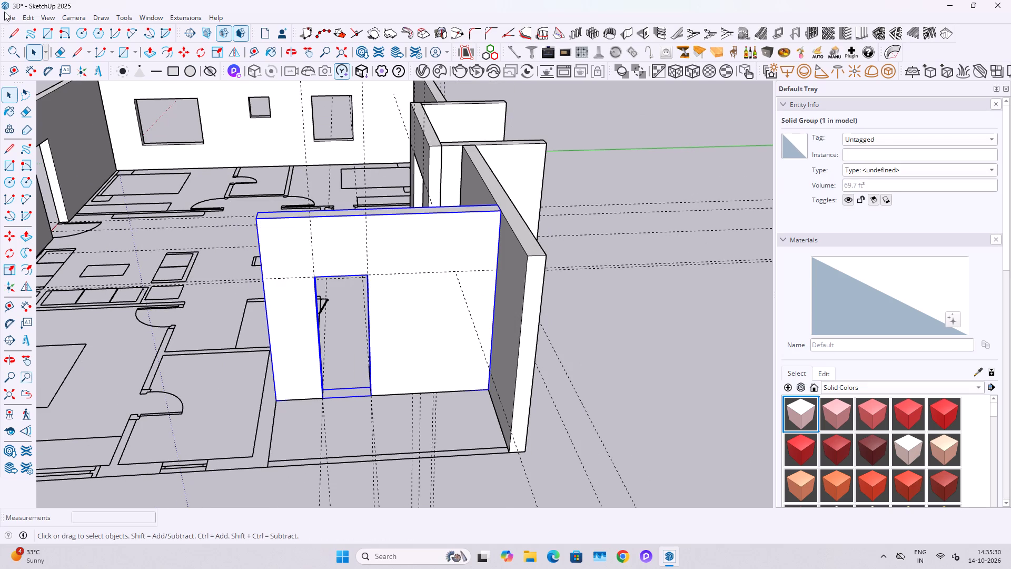
Delete all guides from the model.
{"action": "left_click", "coordinate": [31, 16]}
{"action": "left_click", "coordinate": [77, 120]}
Draw a rectangle over the wall behind the refrigerator counter, extending past the kitchen partition to the outer side wall.
{"action": "middle_click_drag", "start_coordinate": [338, 333], "coordinate": [675, 362]}
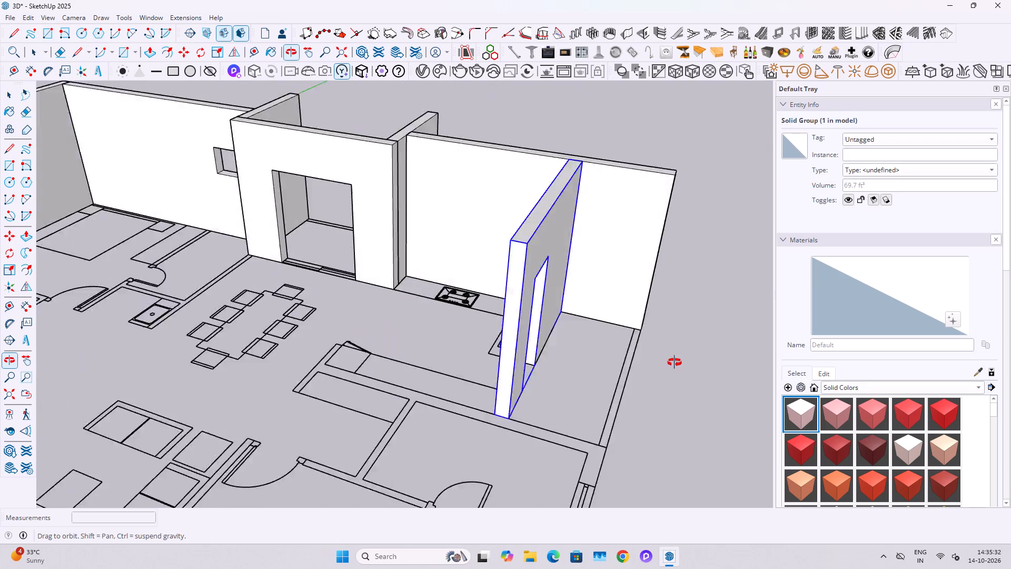
{"action": "middle_click_drag", "start_coordinate": [675, 362], "coordinate": [661, 370]}
{"action": "scroll", "coordinate": [463, 407], "scroll_direction": "up", "scroll_amount": 7}
{"action": "middle_click_drag", "start_coordinate": [433, 393], "coordinate": [444, 419]}
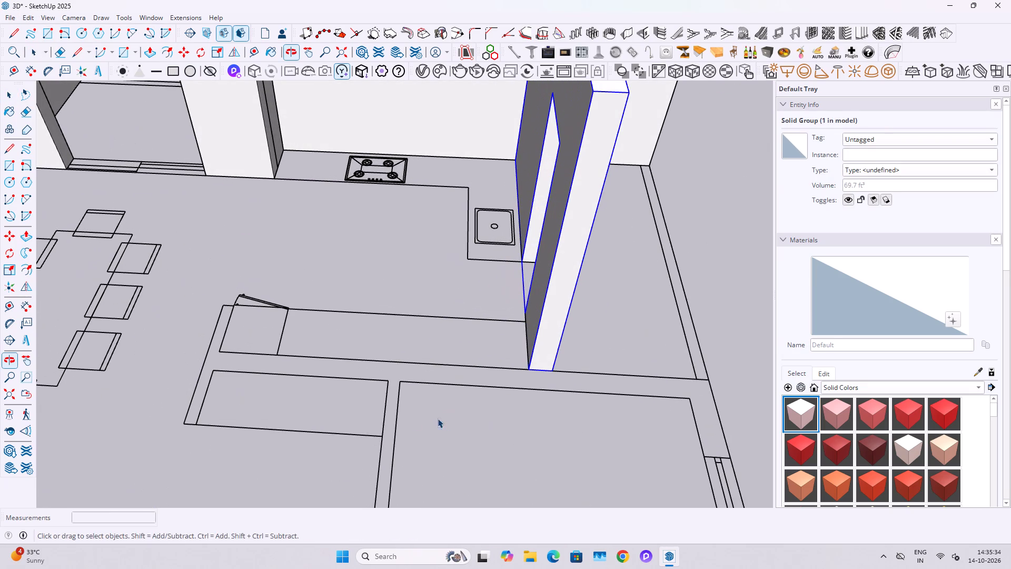
{"action": "key", "text": "r"}
{"action": "left_click", "coordinate": [221, 352]}
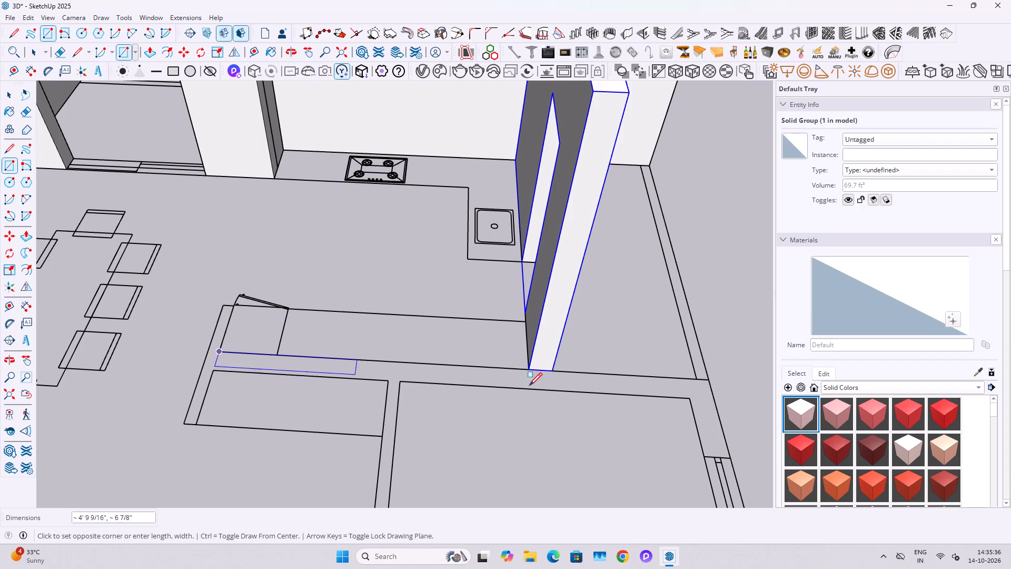
{"action": "left_click", "coordinate": [689, 402]}
{"action": "key", "text": "space"}
Raise the wall behind the refrigerator counter to the height of the existing walls.
{"action": "scroll", "coordinate": [578, 390], "scroll_direction": "down", "scroll_amount": 2}
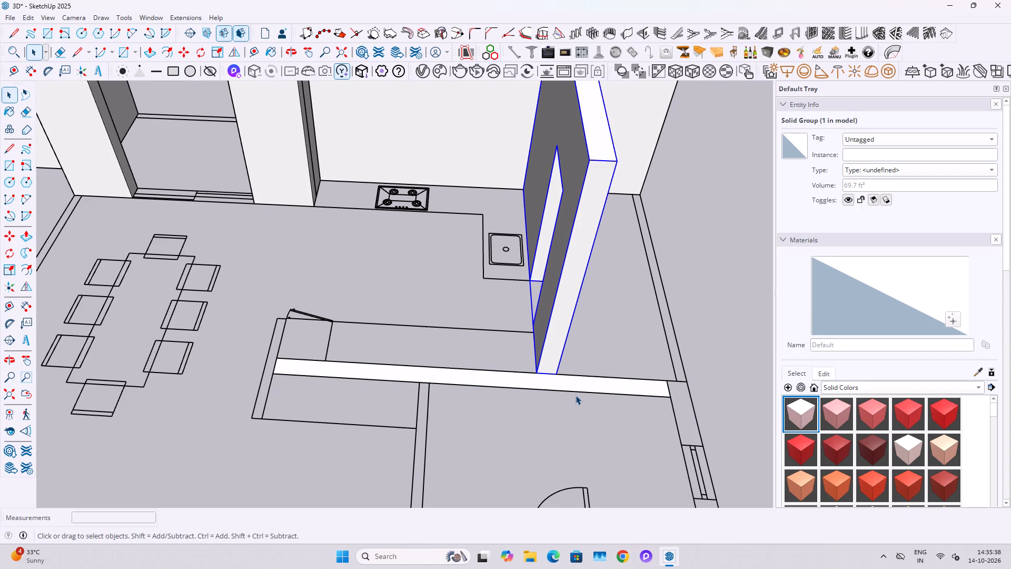
{"action": "key", "text": "space"}
{"action": "type", "text": "P"}
{"action": "left_click", "coordinate": [576, 395]}
{"action": "middle_click_drag", "start_coordinate": [532, 370], "coordinate": [344, 335]}
{"action": "double_click", "coordinate": [422, 396]}
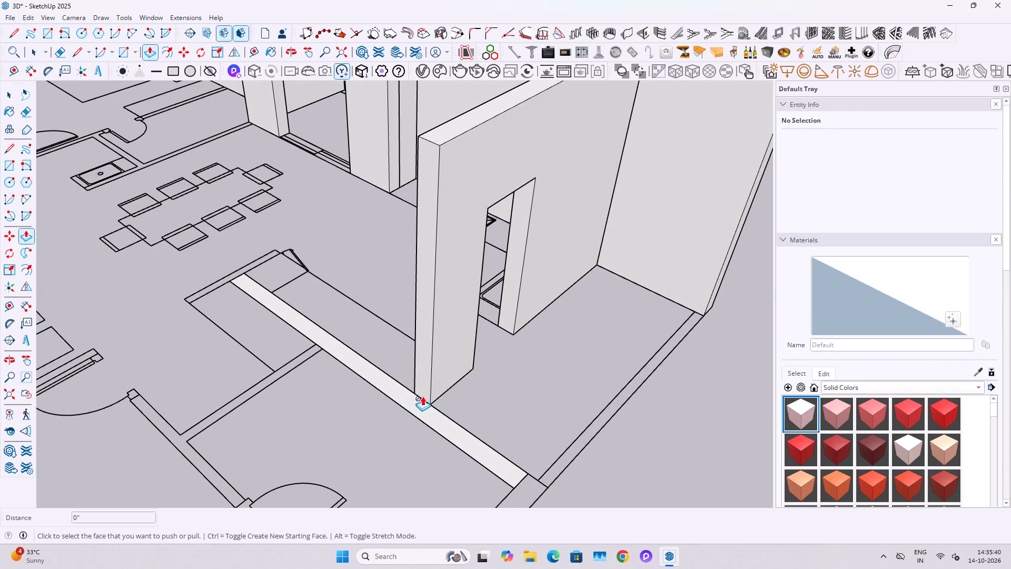
{"action": "double_click", "coordinate": [425, 406]}
{"action": "key", "text": "ctrl+z"}
{"action": "left_click", "coordinate": [425, 406]}
{"action": "scroll", "coordinate": [374, 351], "scroll_direction": "down", "scroll_amount": 5}
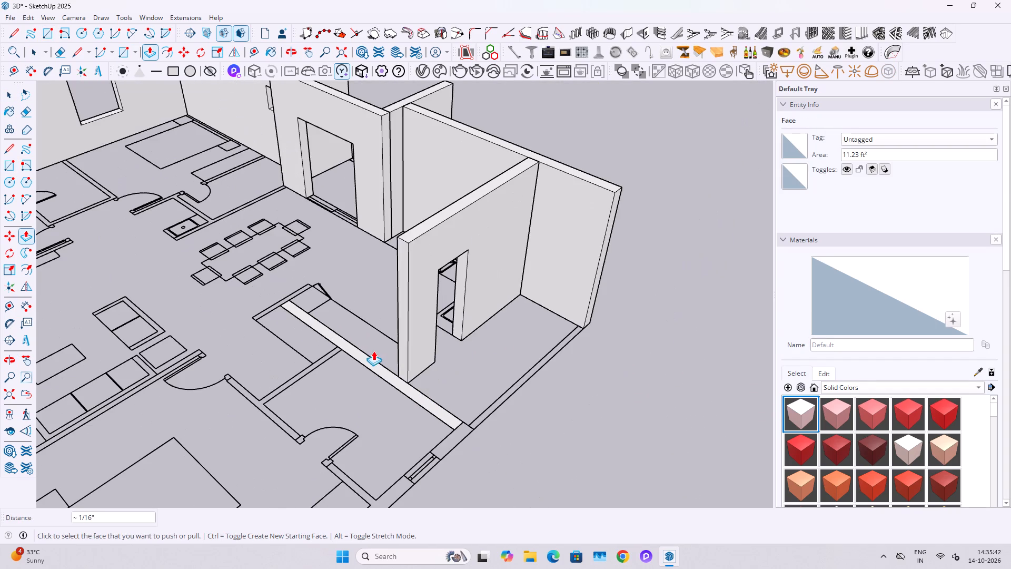
{"action": "left_click", "coordinate": [401, 387]}
{"action": "left_click", "coordinate": [616, 184]}
Make the newly raised wall behind the refrigerator counter a group.
{"action": "key", "text": "space"}
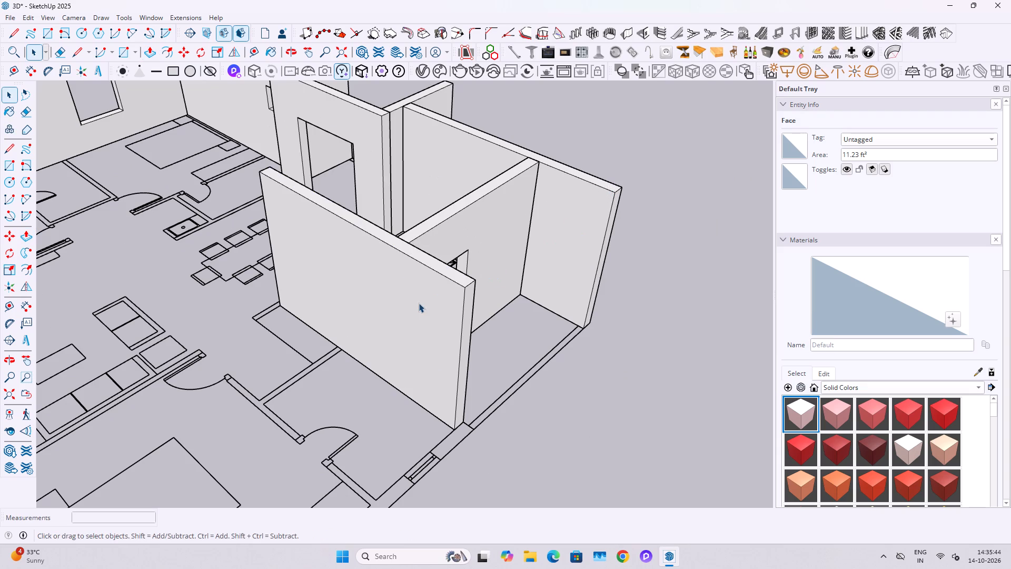
{"action": "triple_click", "coordinate": [419, 303]}
{"action": "right_click", "coordinate": [419, 303]}
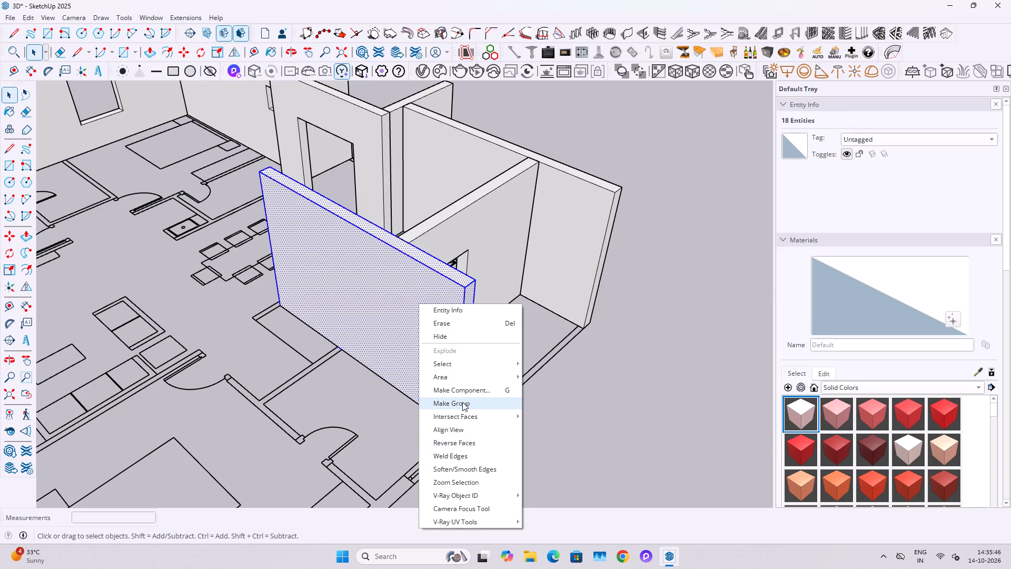
{"action": "left_click", "coordinate": [462, 402]}
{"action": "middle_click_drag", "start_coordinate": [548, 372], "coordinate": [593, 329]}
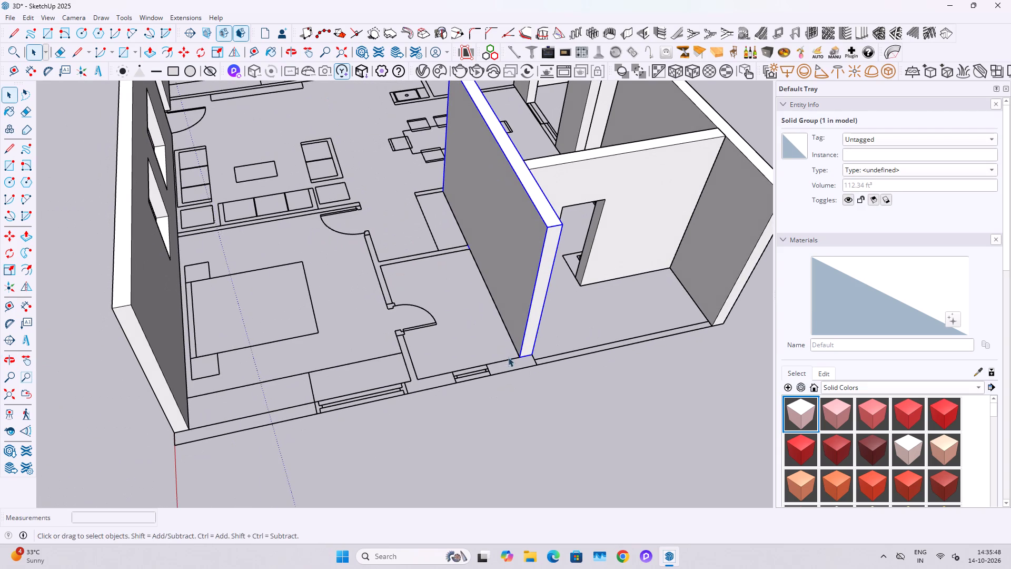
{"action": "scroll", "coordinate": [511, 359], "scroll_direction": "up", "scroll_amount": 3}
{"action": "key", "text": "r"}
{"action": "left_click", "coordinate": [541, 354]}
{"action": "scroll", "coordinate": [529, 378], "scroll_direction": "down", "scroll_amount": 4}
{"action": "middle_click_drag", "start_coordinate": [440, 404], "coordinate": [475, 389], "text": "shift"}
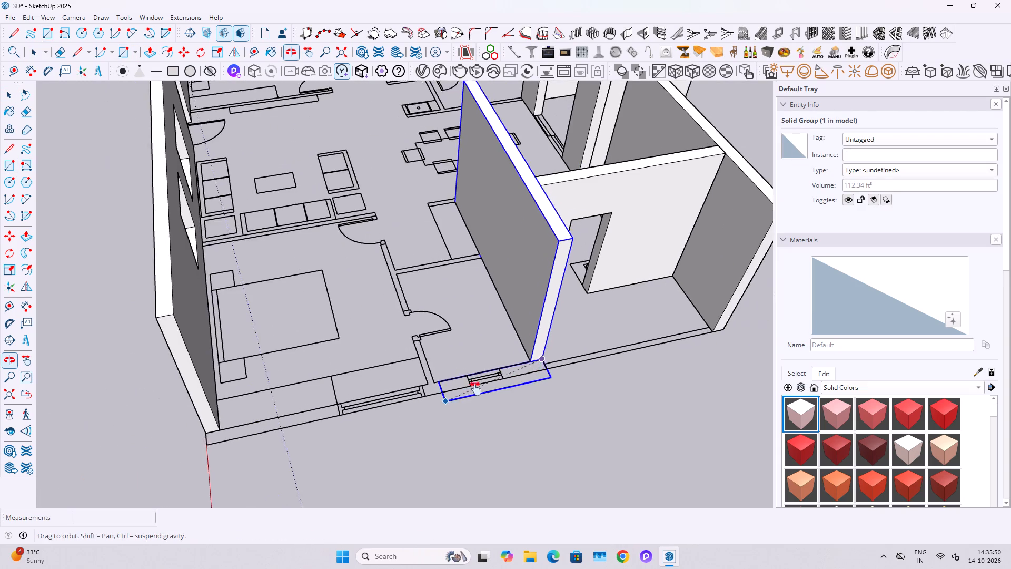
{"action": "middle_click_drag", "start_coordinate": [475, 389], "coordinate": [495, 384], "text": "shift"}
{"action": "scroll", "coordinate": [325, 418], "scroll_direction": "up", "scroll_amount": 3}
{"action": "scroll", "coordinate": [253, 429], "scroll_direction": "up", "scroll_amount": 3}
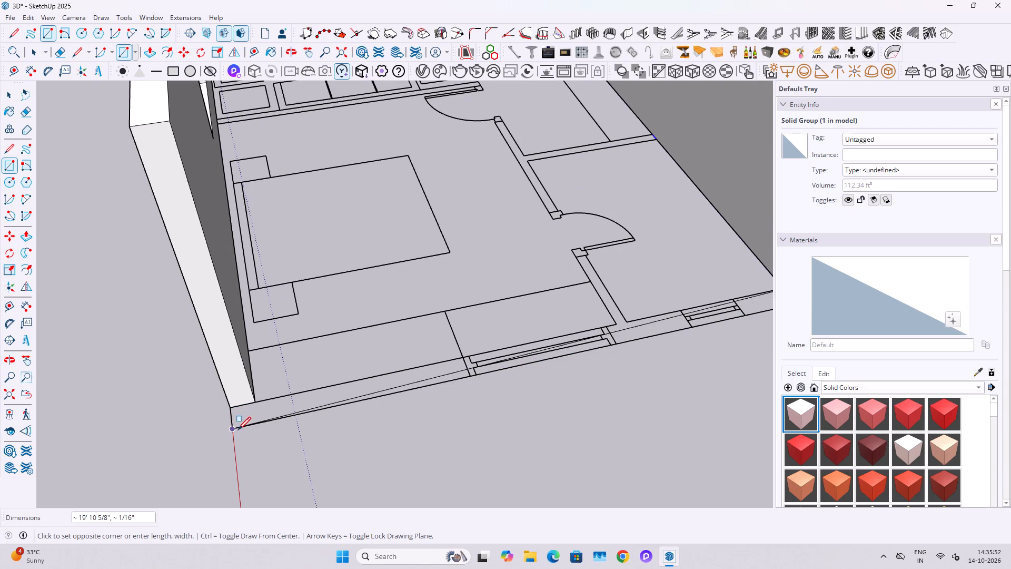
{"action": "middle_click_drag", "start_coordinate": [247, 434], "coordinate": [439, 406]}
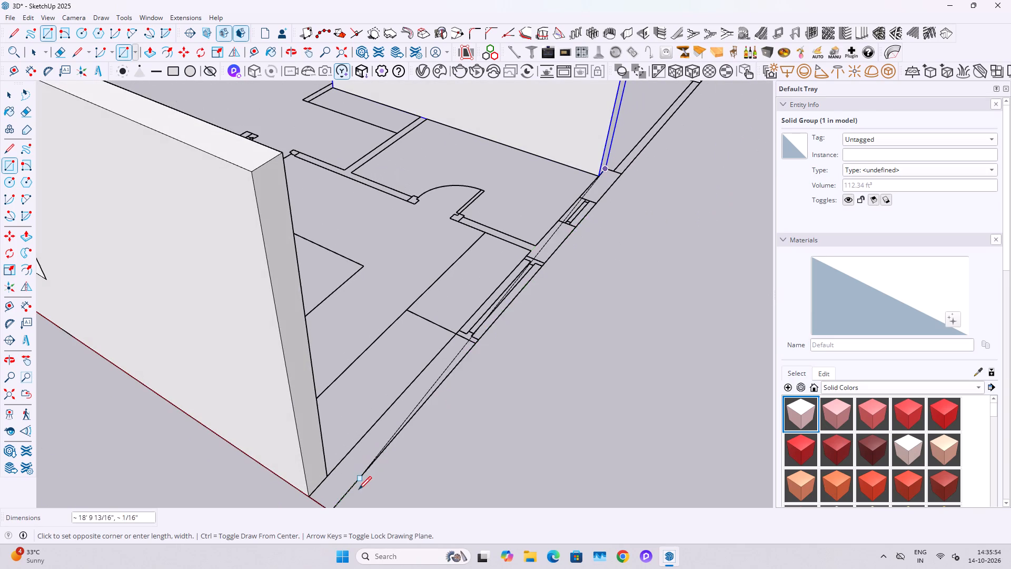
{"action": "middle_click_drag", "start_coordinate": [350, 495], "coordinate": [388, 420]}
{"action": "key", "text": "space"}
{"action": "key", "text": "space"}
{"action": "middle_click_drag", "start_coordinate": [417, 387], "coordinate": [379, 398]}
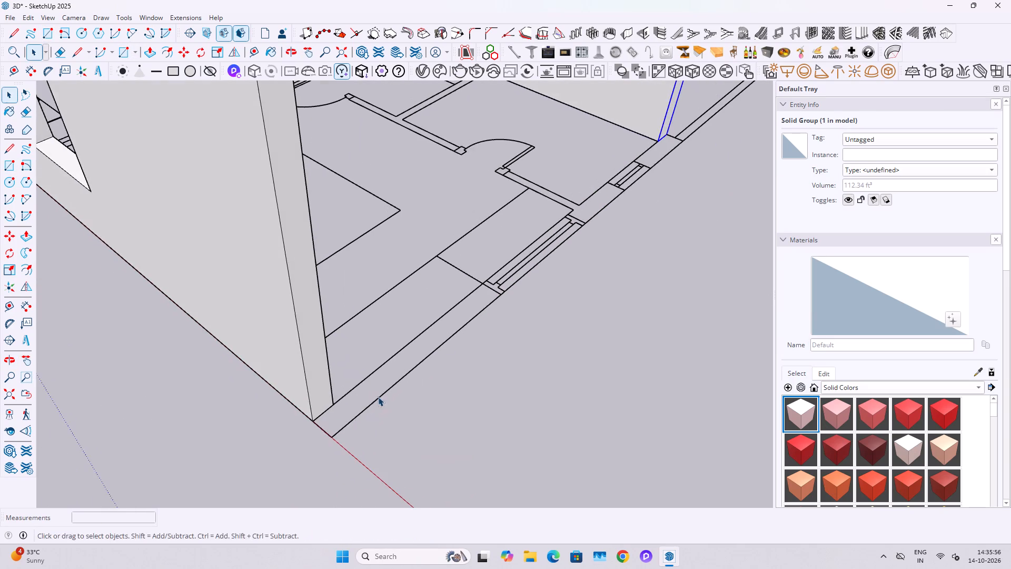
Draw a rectangle about 19' 10 1/2" by 9" over the bedroom's outer side wall, from the windowed wall's corner past the refrigerator-counter wall.
{"action": "key", "text": "r"}
{"action": "scroll", "coordinate": [352, 408], "scroll_direction": "up", "scroll_amount": 3}
{"action": "left_click", "coordinate": [304, 426]}
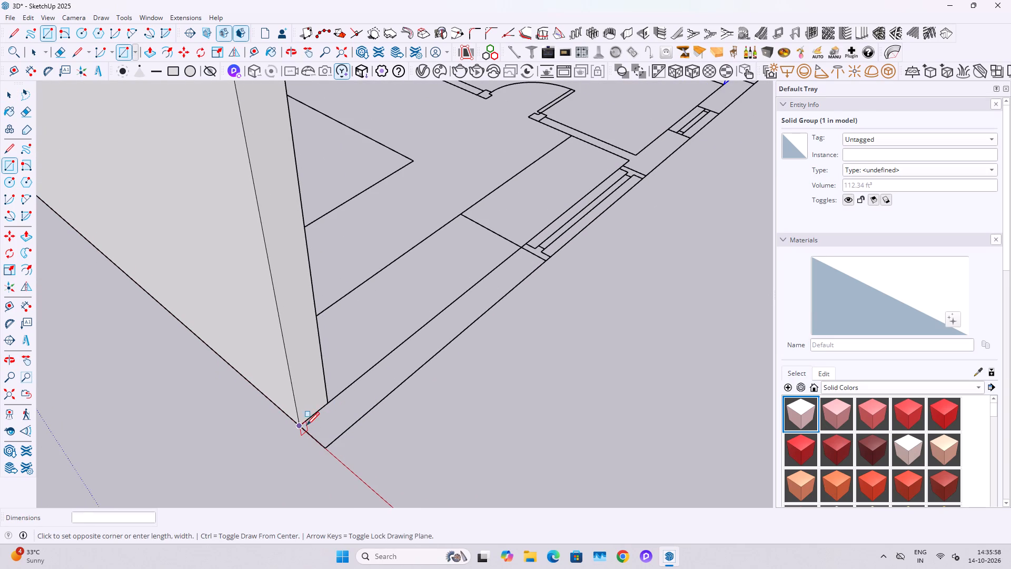
{"action": "scroll", "coordinate": [457, 362], "scroll_direction": "down", "scroll_amount": 3}
{"action": "middle_click_drag", "start_coordinate": [526, 315], "coordinate": [303, 490], "text": "shift"}
{"action": "scroll", "coordinate": [532, 269], "scroll_direction": "up", "scroll_amount": 3}
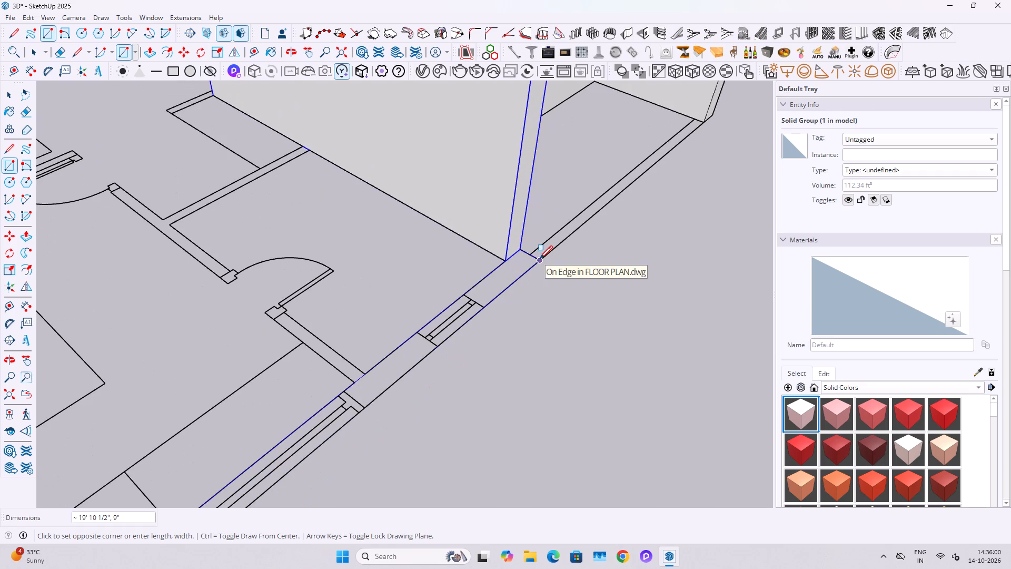
{"action": "left_click", "coordinate": [540, 260]}
{"action": "key", "text": "space"}
Place four guides across the outer side wall strip along both jambs of its small and large plan windows.
{"action": "scroll", "coordinate": [467, 299], "scroll_direction": "up", "scroll_amount": 11}
{"action": "key", "text": "t"}
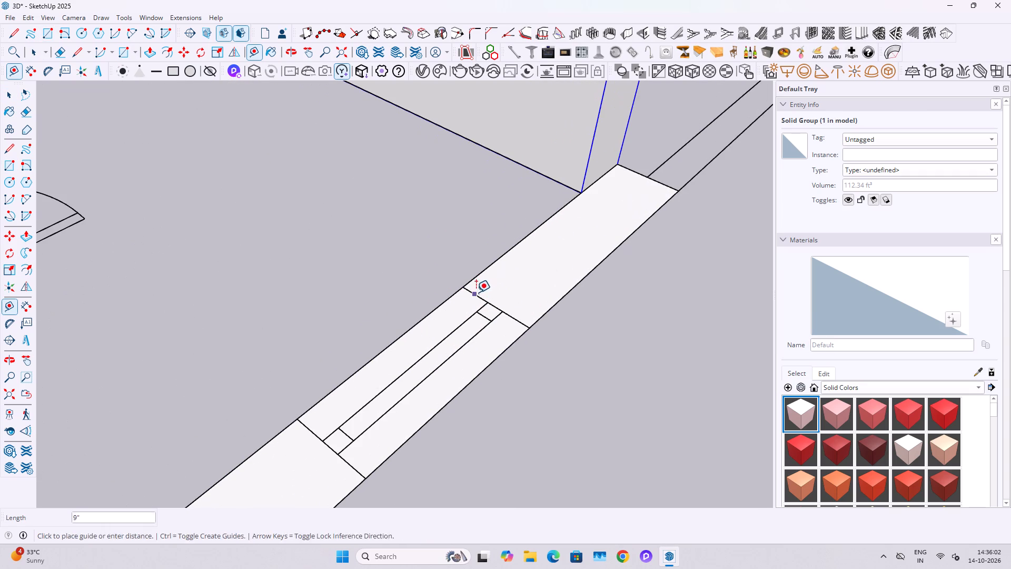
{"action": "double_click", "coordinate": [476, 292]}
{"action": "double_click", "coordinate": [308, 434]}
{"action": "scroll", "coordinate": [534, 313], "scroll_direction": "down", "scroll_amount": 7}
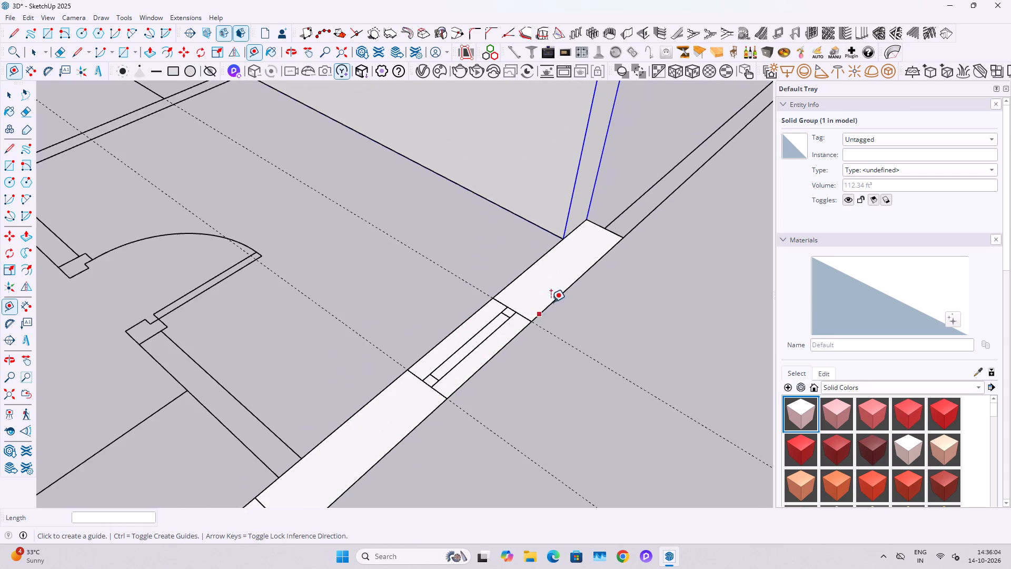
{"action": "scroll", "coordinate": [551, 302], "scroll_direction": "down", "scroll_amount": 4}
{"action": "middle_click_drag", "start_coordinate": [493, 398], "coordinate": [603, 239], "text": "shift"}
{"action": "scroll", "coordinate": [515, 262], "scroll_direction": "up", "scroll_amount": 8}
{"action": "double_click", "coordinate": [503, 288]}
{"action": "scroll", "coordinate": [544, 259], "scroll_direction": "down", "scroll_amount": 7}
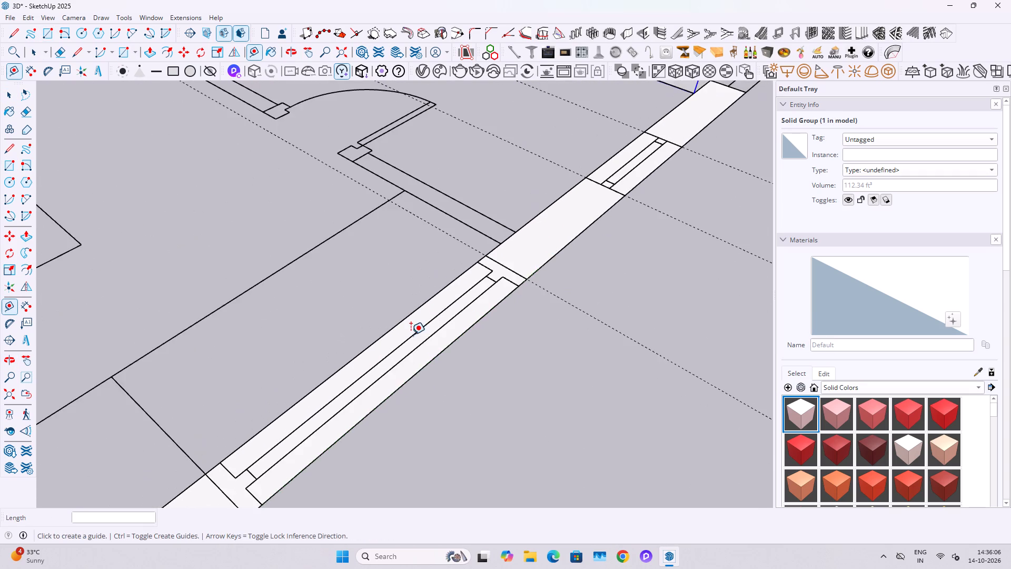
{"action": "middle_click_drag", "start_coordinate": [472, 290], "coordinate": [614, 169], "text": "shift"}
{"action": "double_click", "coordinate": [420, 340]}
{"action": "key", "text": "space"}
{"action": "scroll", "coordinate": [423, 340], "scroll_direction": "down", "scroll_amount": 18}
{"action": "key", "text": "space"}
{"action": "key", "text": "space"}
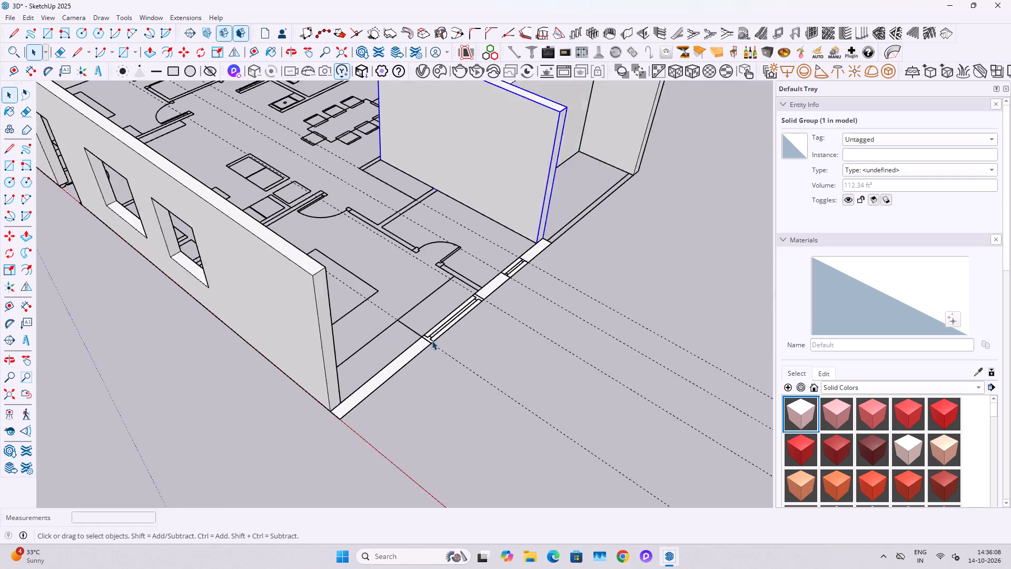
Raise the outer side wall strip to the height of the existing walls.
{"action": "scroll", "coordinate": [432, 340], "scroll_direction": "down", "scroll_amount": 2}
{"action": "left_click", "coordinate": [411, 348]}
{"action": "key", "text": "p"}
{"action": "left_click", "coordinate": [412, 354]}
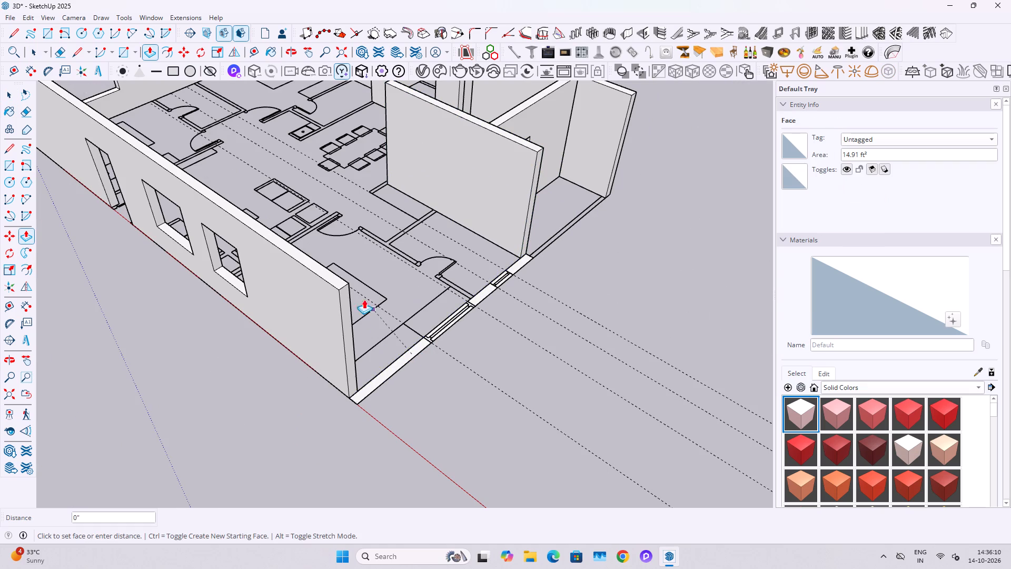
{"action": "left_click", "coordinate": [345, 286]}
{"action": "key", "text": "space"}
Place two vertical guides 5' apart on the outer side wall's exterior face, aligned with the large window's jambs.
{"action": "middle_click_drag", "start_coordinate": [464, 324], "coordinate": [250, 302]}
{"action": "middle_click_drag", "start_coordinate": [332, 310], "coordinate": [277, 319]}
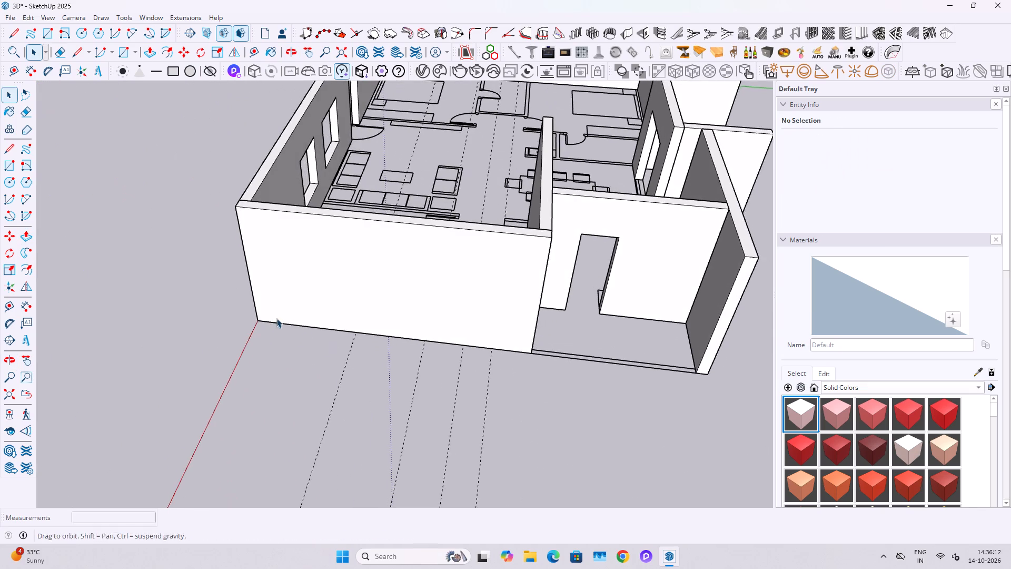
{"action": "key", "text": "t"}
{"action": "scroll", "coordinate": [253, 282], "scroll_direction": "up", "scroll_amount": 2}
{"action": "left_click", "coordinate": [252, 282]}
{"action": "scroll", "coordinate": [361, 336], "scroll_direction": "up", "scroll_amount": 3}
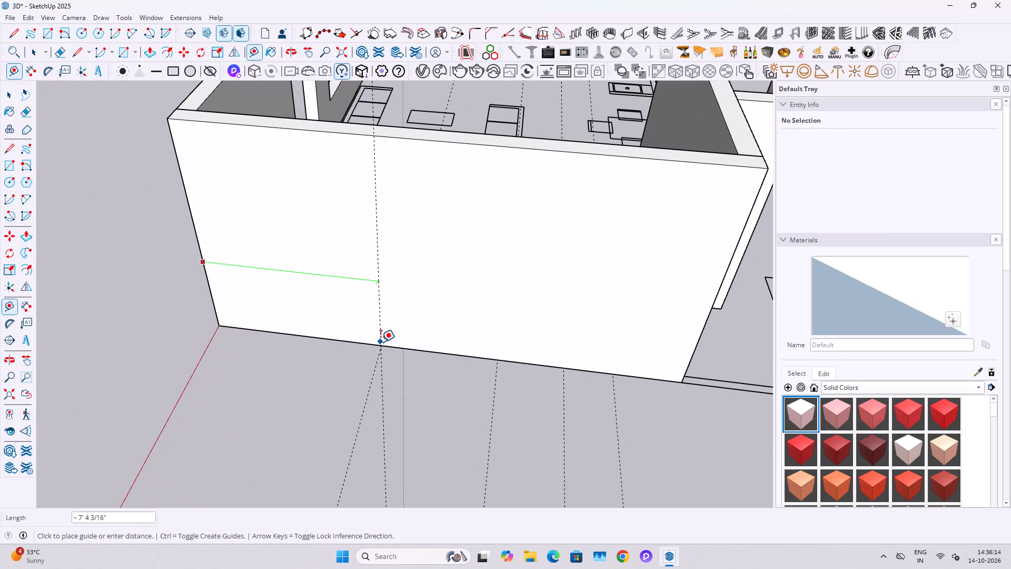
{"action": "left_click", "coordinate": [382, 344]}
{"action": "left_click", "coordinate": [380, 331]}
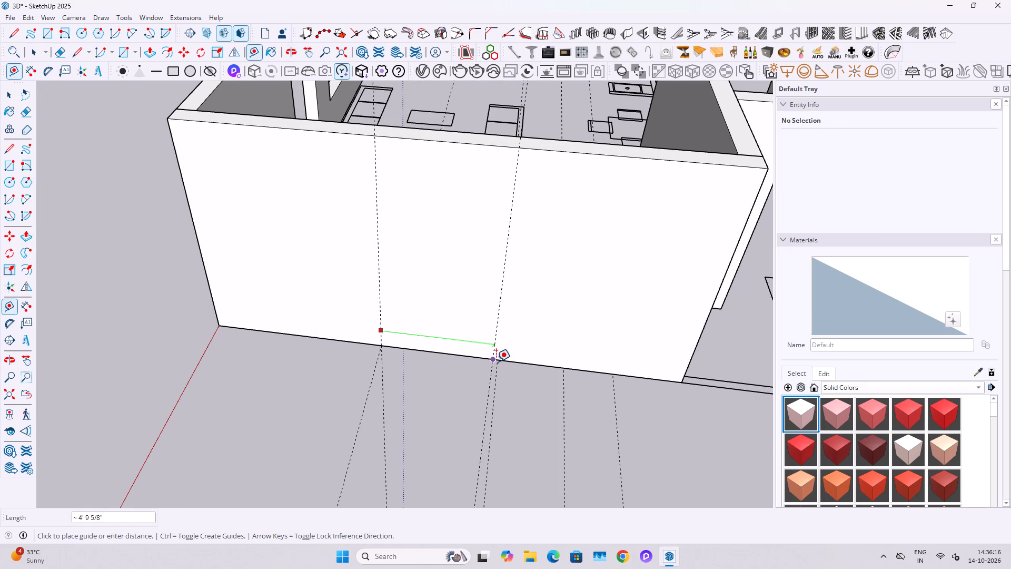
{"action": "scroll", "coordinate": [504, 357], "scroll_direction": "up", "scroll_amount": 3}
{"action": "scroll", "coordinate": [504, 357], "scroll_direction": "down", "scroll_amount": 2}
{"action": "scroll", "coordinate": [503, 358], "scroll_direction": "up", "scroll_amount": 4}
{"action": "left_click", "coordinate": [492, 362]}
Place vertical guides for the small window's jambs on the same face, offset 2' 9" from the large window and 2' apart.
{"action": "left_click", "coordinate": [497, 345]}
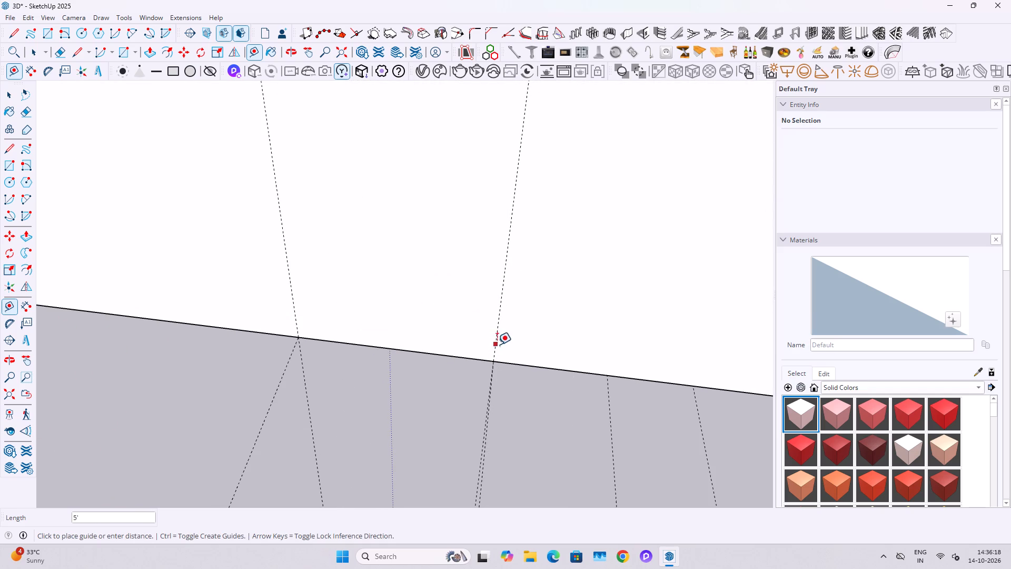
{"action": "scroll", "coordinate": [561, 381], "scroll_direction": "down", "scroll_amount": 2}
{"action": "middle_click_drag", "start_coordinate": [568, 365], "coordinate": [453, 300]}
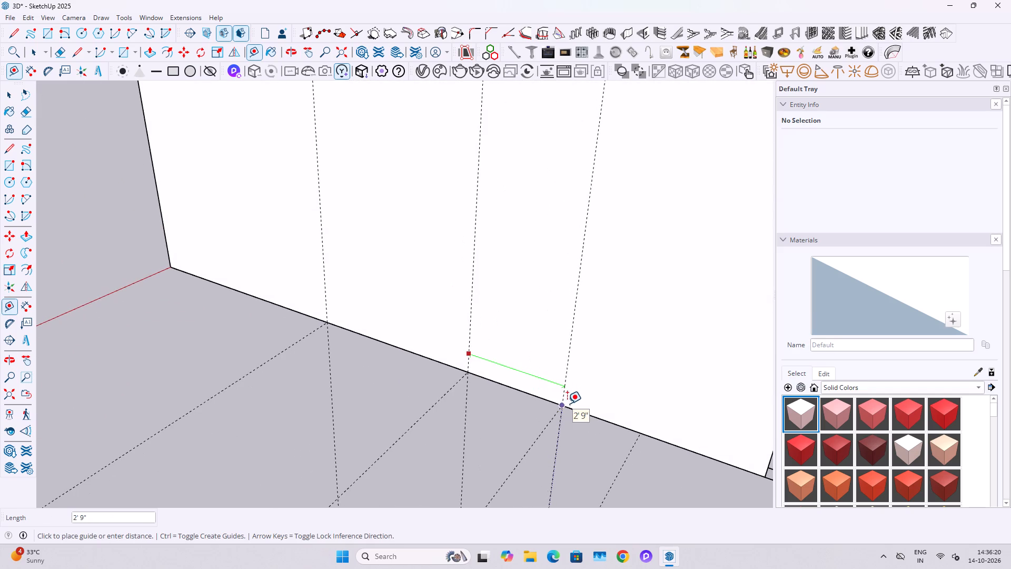
{"action": "left_click", "coordinate": [567, 404]}
{"action": "left_click", "coordinate": [564, 365]}
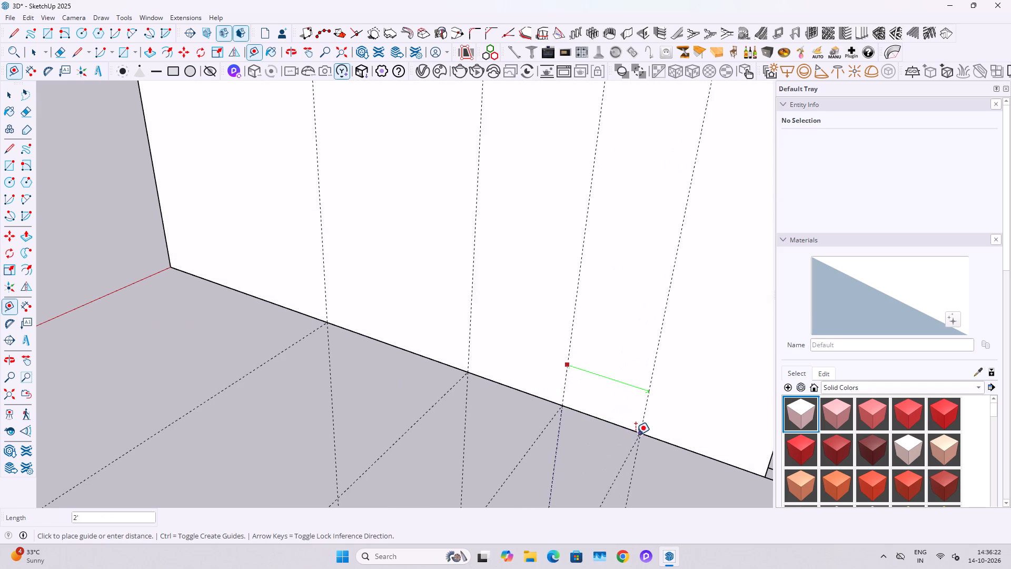
{"action": "left_click", "coordinate": [639, 436]}
Place horizontal guides on the exterior face at 7' and 2'6" above the wall's bottom edge.
{"action": "scroll", "coordinate": [483, 367], "scroll_direction": "down", "scroll_amount": 6}
{"action": "middle_click_drag", "start_coordinate": [651, 442], "coordinate": [573, 396]}
{"action": "scroll", "coordinate": [582, 413], "scroll_direction": "up", "scroll_amount": 4}
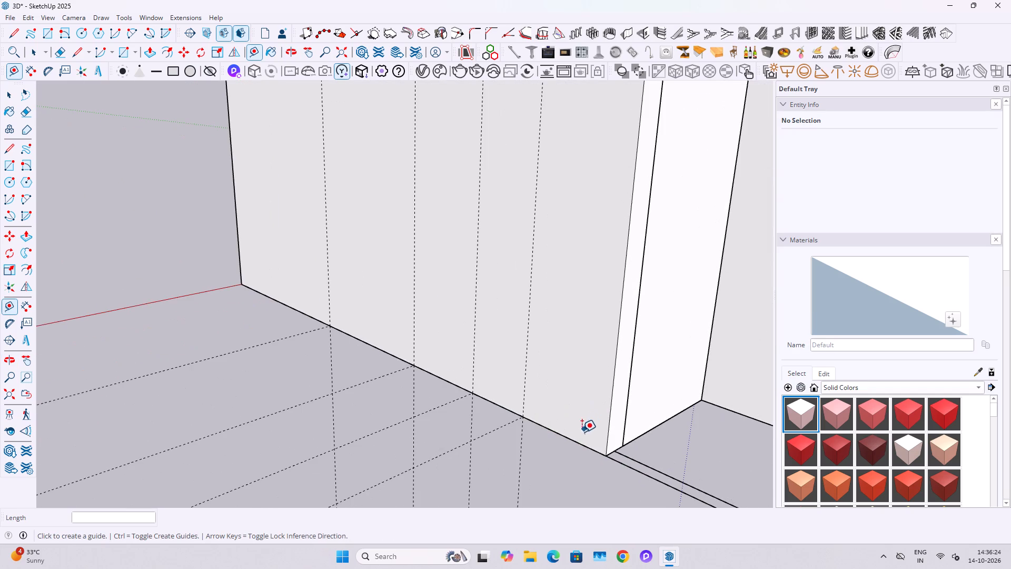
{"action": "left_click_drag", "start_coordinate": [580, 442], "coordinate": [588, 429]}
{"action": "key", "text": "7"}
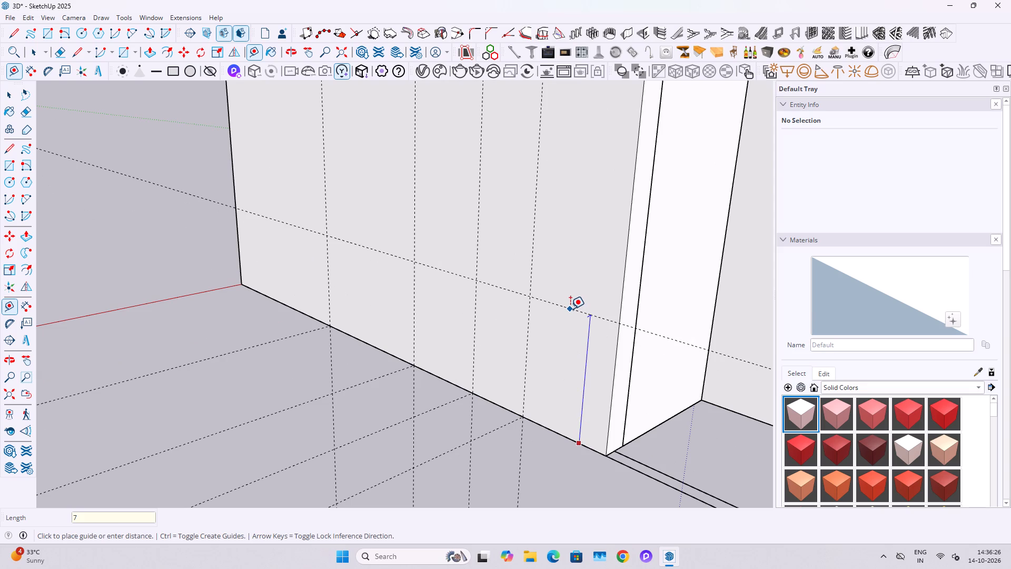
{"action": "key", "text": "apostrophe"}
{"action": "key", "text": "Return"}
{"action": "left_click", "coordinate": [569, 436]}
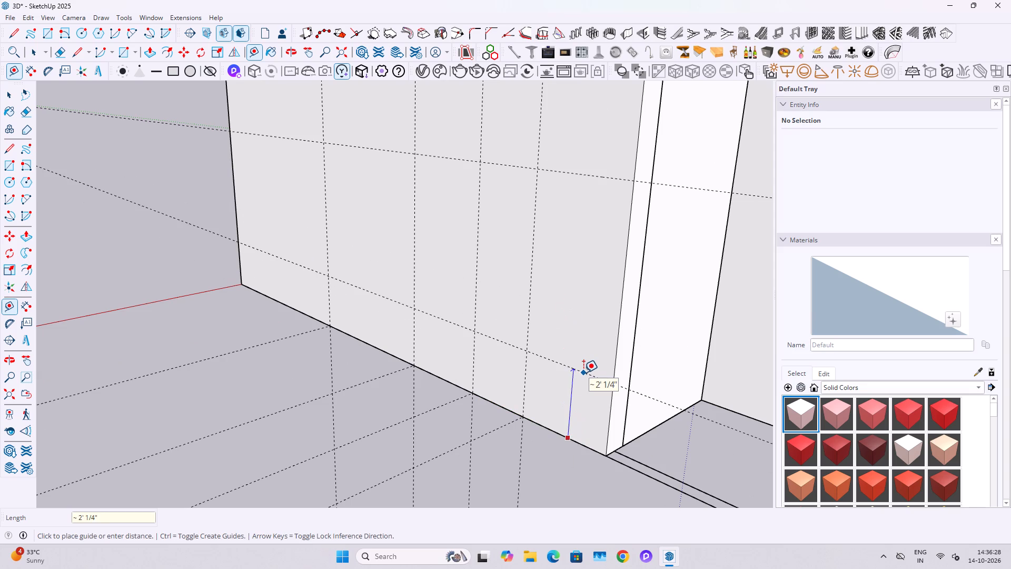
{"action": "type", "text": "2'6\""}
{"action": "key", "text": "Return"}
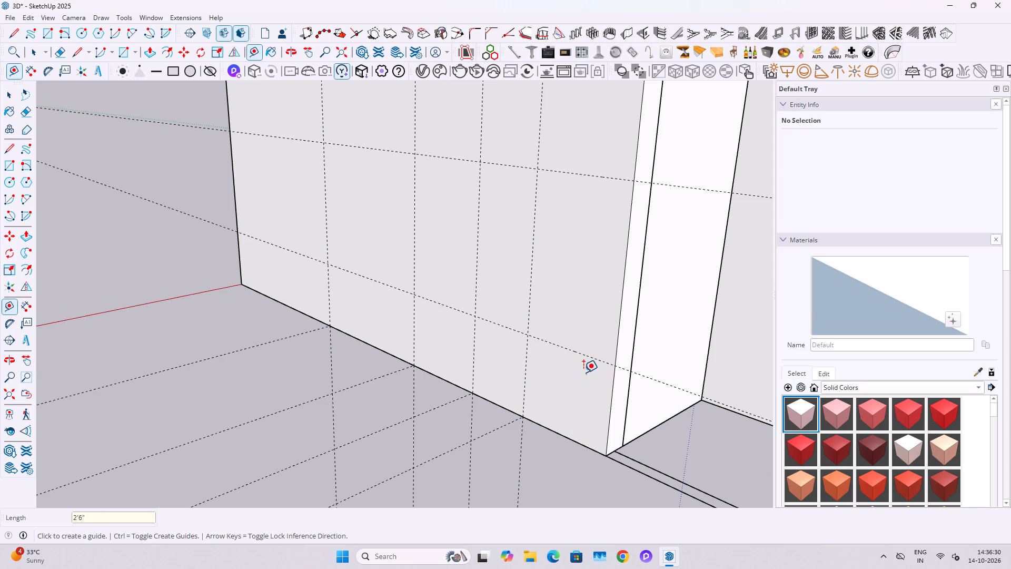
Place a horizontal guide 2' below the 7' guide for the small window's sill.
{"action": "scroll", "coordinate": [583, 372], "scroll_direction": "down", "scroll_amount": 3}
{"action": "middle_click_drag", "start_coordinate": [572, 310], "coordinate": [663, 322]}
{"action": "scroll", "coordinate": [613, 229], "scroll_direction": "up", "scroll_amount": 1}
{"action": "left_click", "coordinate": [612, 215]}
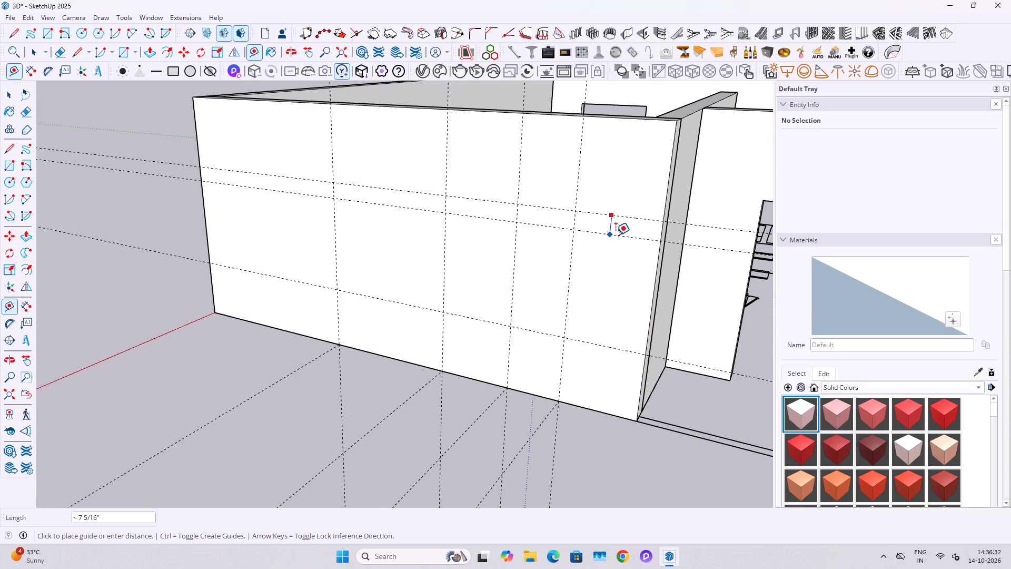
{"action": "type", "text": "2'"}
{"action": "key", "text": "Return"}
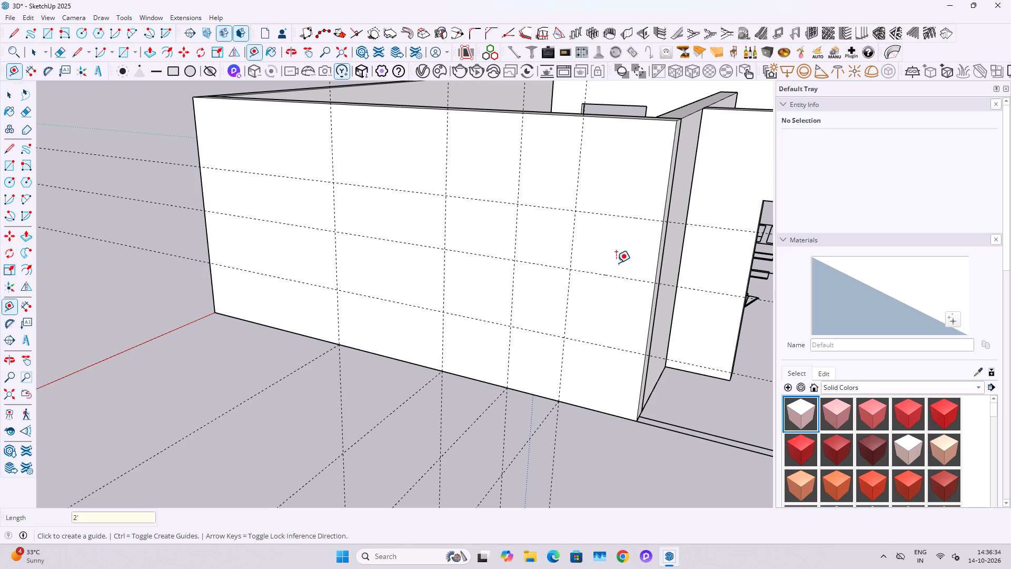
{"action": "key", "text": "space"}
Cut the small 2' by 2' window opening through the wall between its guides, with its head at 7'.
{"action": "scroll", "coordinate": [524, 236], "scroll_direction": "up", "scroll_amount": 2}
{"action": "key", "text": "r"}
{"action": "left_click_drag", "start_coordinate": [517, 199], "coordinate": [523, 204]}
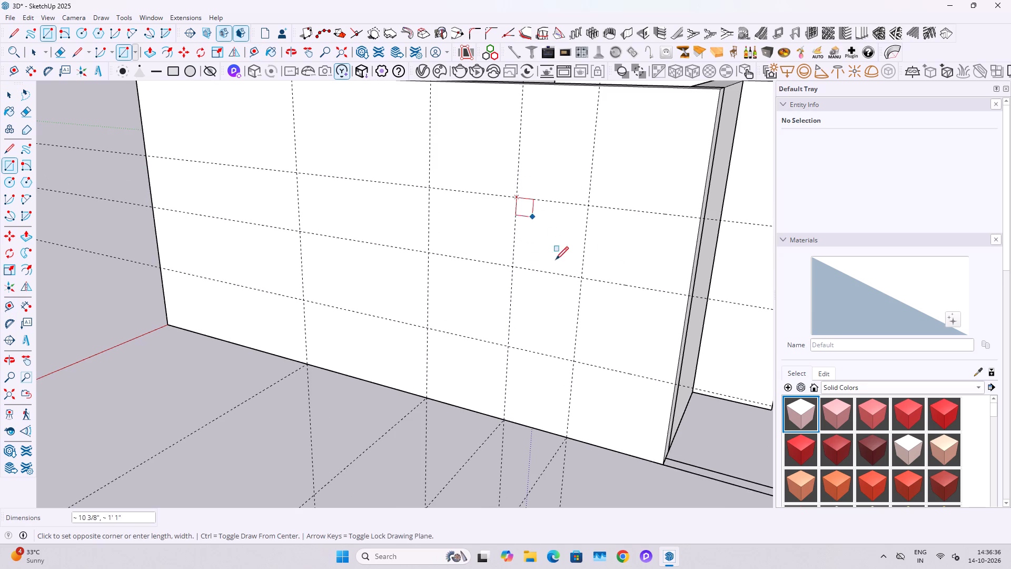
{"action": "left_click", "coordinate": [583, 280]}
{"action": "key", "text": "space"}
{"action": "left_click", "coordinate": [545, 252]}
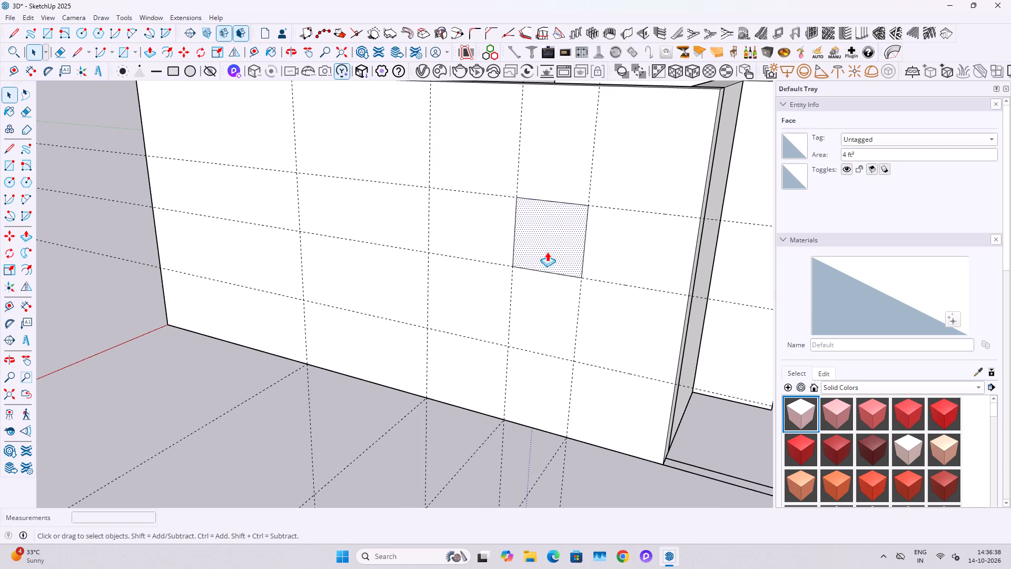
{"action": "key", "text": "p"}
{"action": "left_click", "coordinate": [547, 252]}
{"action": "left_click", "coordinate": [569, 230]}
{"action": "key", "text": "space"}
Cut the 5' wide large window opening through the wall between the 2'6" and 7' guides.
{"action": "middle_click_drag", "start_coordinate": [380, 219], "coordinate": [441, 241]}
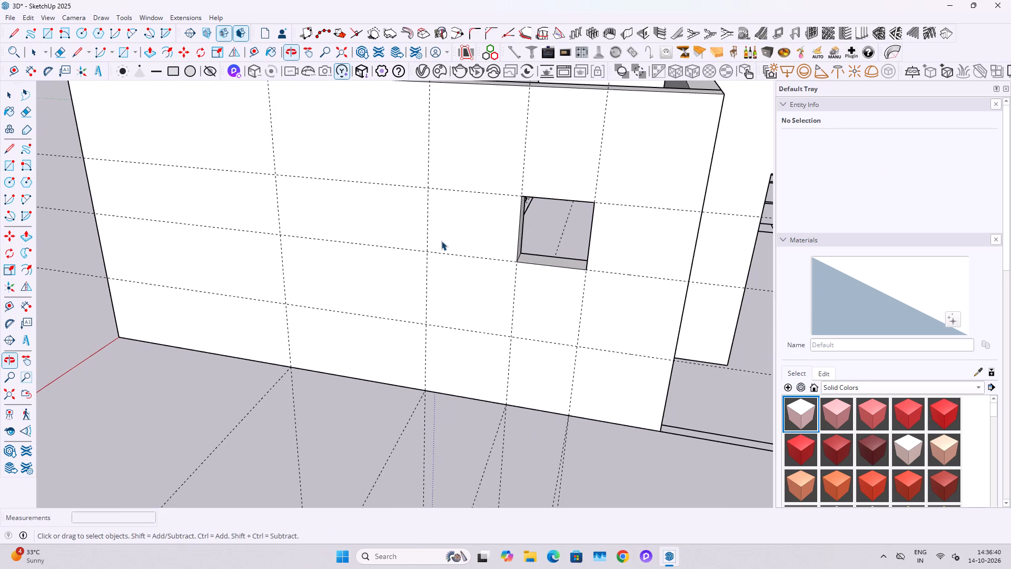
{"action": "key", "text": "r"}
{"action": "left_click_drag", "start_coordinate": [275, 172], "coordinate": [283, 175]}
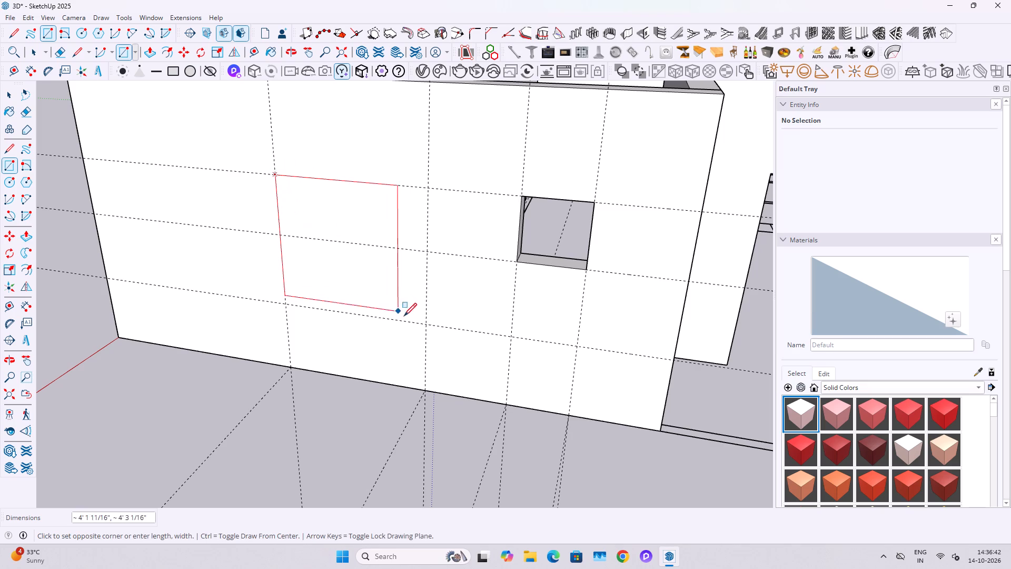
{"action": "left_click", "coordinate": [427, 323]}
{"action": "key", "text": "space"}
{"action": "left_click", "coordinate": [355, 286]}
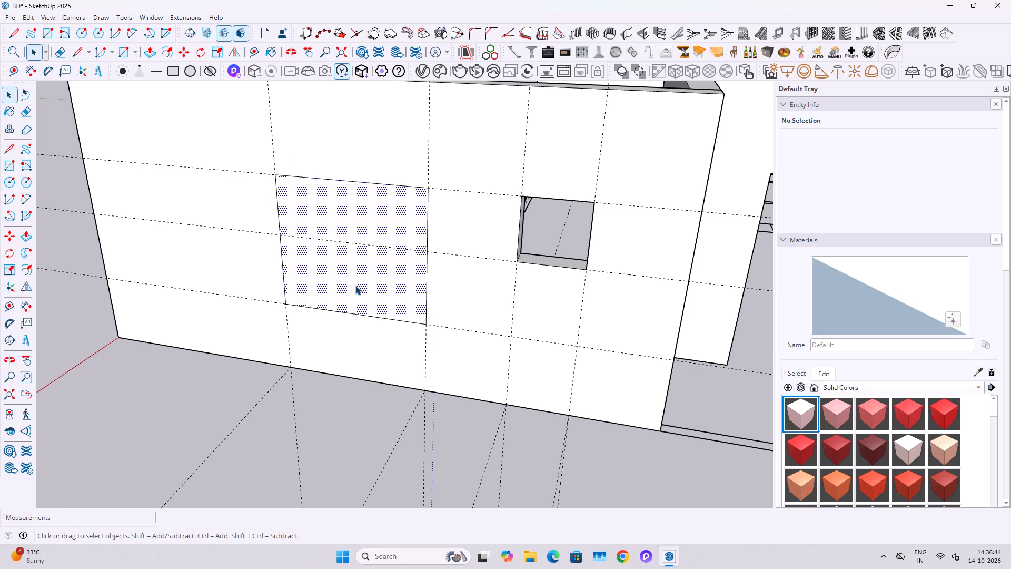
{"action": "key", "text": "p"}
{"action": "left_click", "coordinate": [355, 286]}
{"action": "left_click", "coordinate": [382, 272]}
{"action": "key", "text": "space"}
Make the whole outer side wall with its two window openings a group.
{"action": "scroll", "coordinate": [381, 276], "scroll_direction": "down", "scroll_amount": 8}
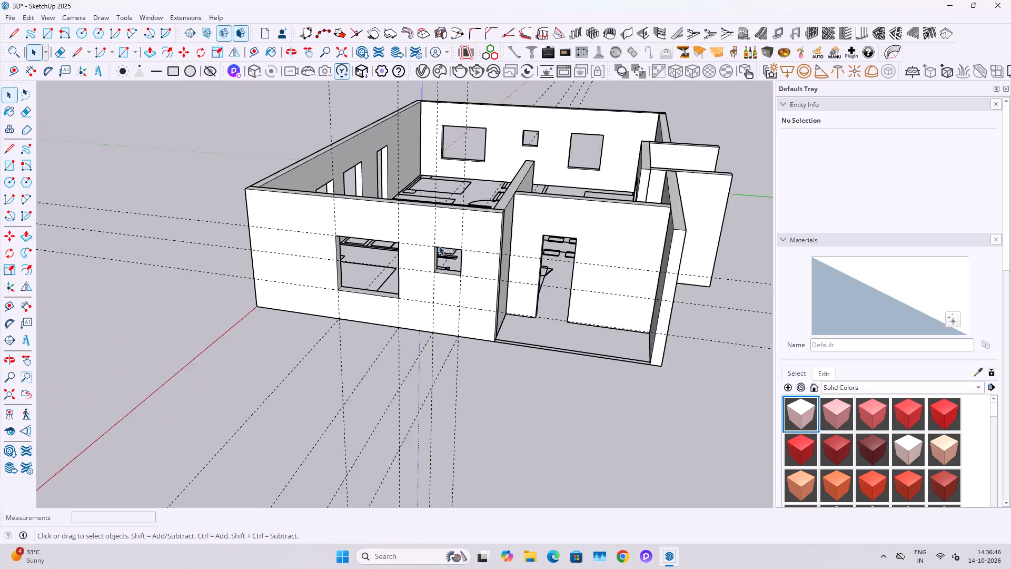
{"action": "key", "text": "Escape"}
{"action": "key", "text": "Escape"}
{"action": "triple_click", "coordinate": [462, 237]}
{"action": "left_click", "coordinate": [463, 237]}
{"action": "right_click", "coordinate": [463, 237]}
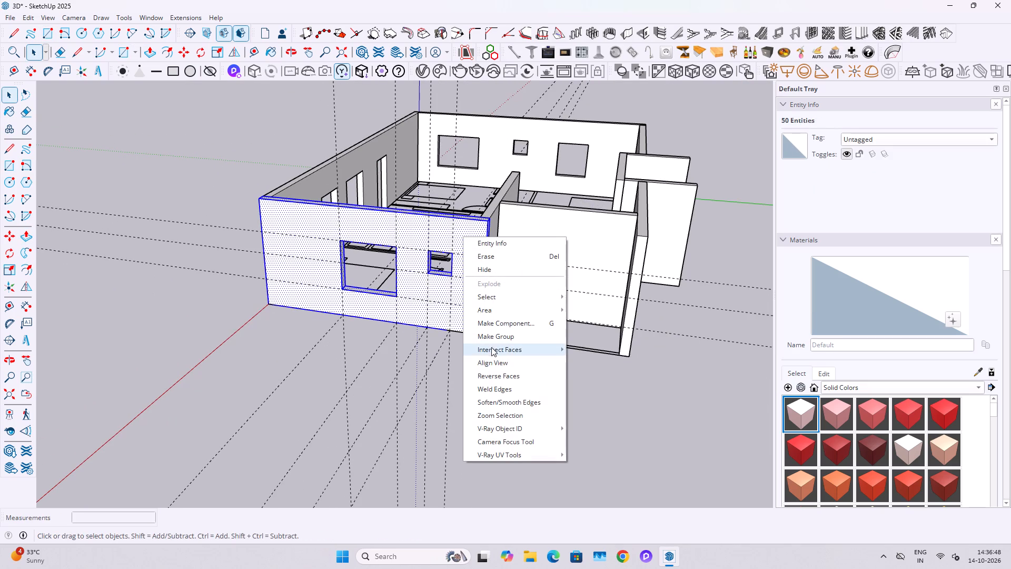
{"action": "left_click", "coordinate": [499, 339]}
Delete all the guides in the model.
{"action": "scroll", "coordinate": [191, 156], "scroll_direction": "up", "scroll_amount": 1}
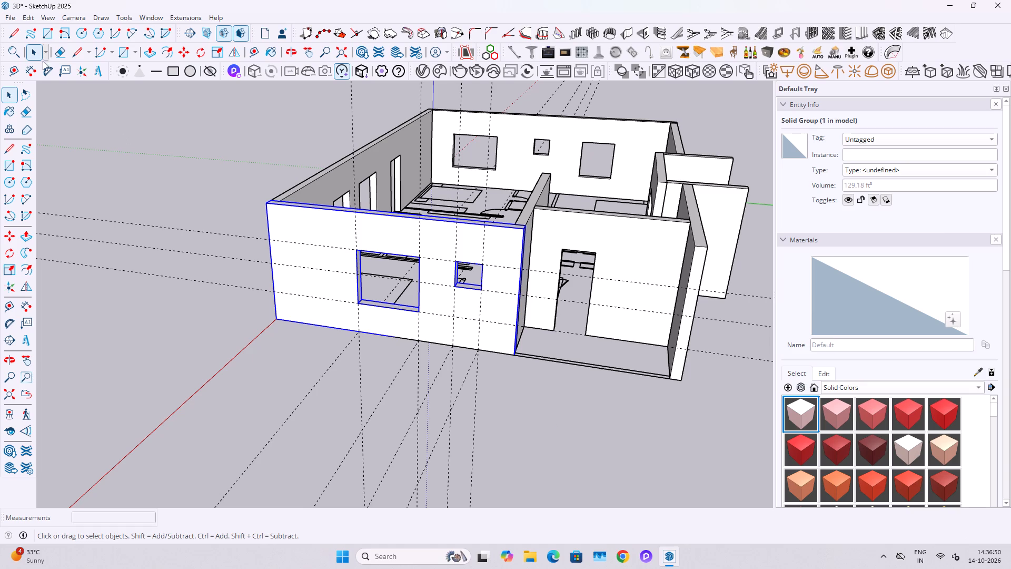
{"action": "left_click", "coordinate": [23, 19]}
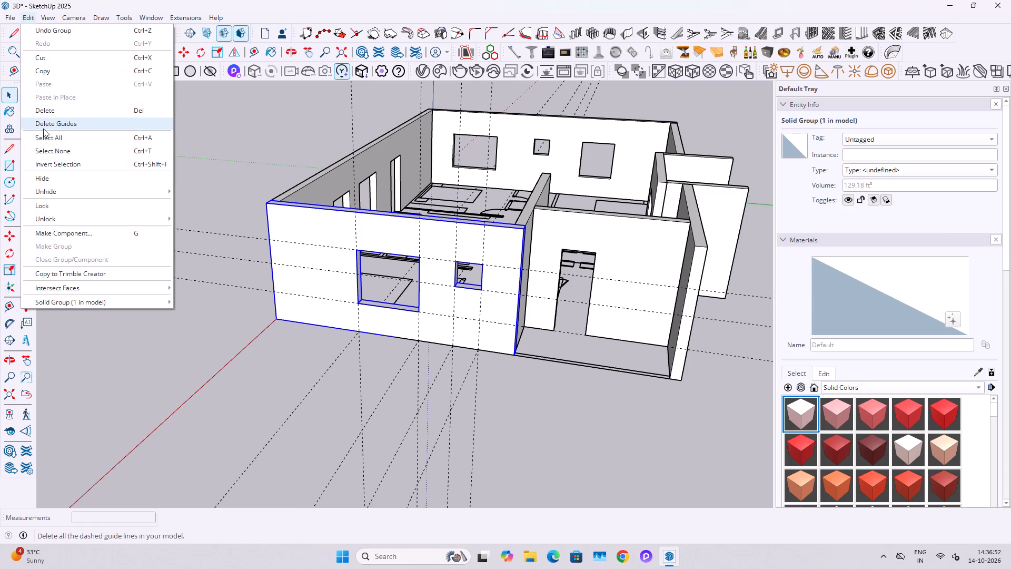
{"action": "left_click", "coordinate": [43, 129]}
Draw a rectangle over the thin plan strip closing the open end beside the wall with the large and small windows.
{"action": "middle_click_drag", "start_coordinate": [519, 242], "coordinate": [562, 362]}
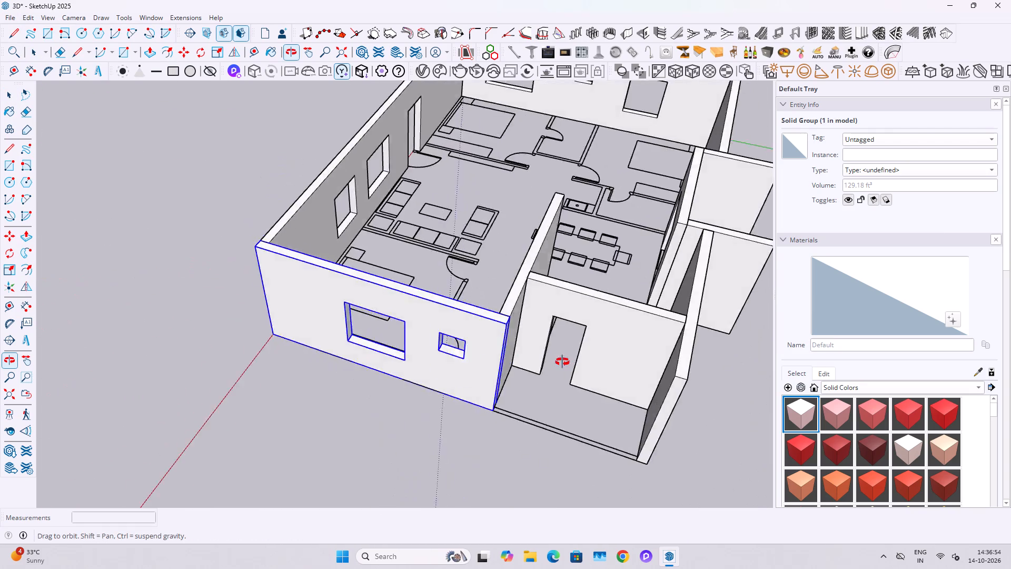
{"action": "middle_click_drag", "start_coordinate": [562, 362], "coordinate": [600, 362]}
{"action": "scroll", "coordinate": [610, 384], "scroll_direction": "up", "scroll_amount": 10}
{"action": "key", "text": "r"}
{"action": "scroll", "coordinate": [443, 339], "scroll_direction": "up", "scroll_amount": 6}
{"action": "middle_click_drag", "start_coordinate": [485, 349], "coordinate": [397, 305]}
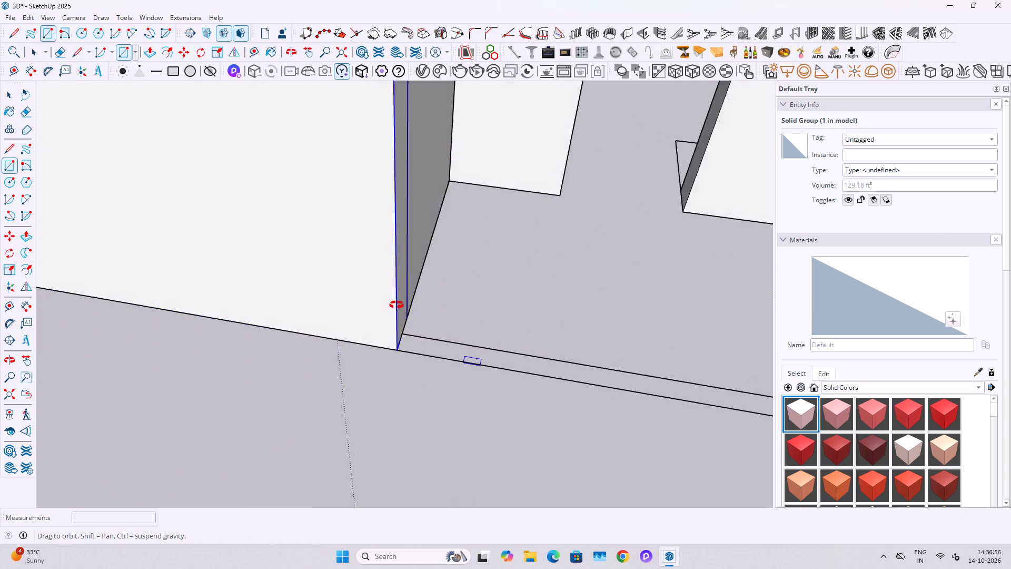
{"action": "middle_click_drag", "start_coordinate": [397, 305], "coordinate": [393, 299]}
{"action": "left_click", "coordinate": [394, 325]}
{"action": "scroll", "coordinate": [503, 380], "scroll_direction": "down", "scroll_amount": 4}
{"action": "middle_click_drag", "start_coordinate": [636, 399], "coordinate": [247, 327], "text": "shift"}
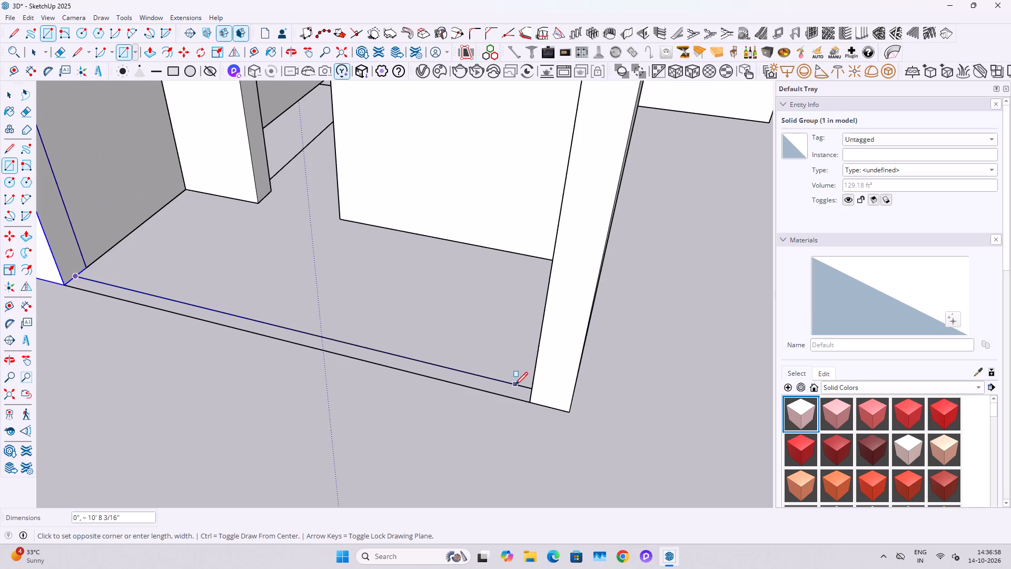
{"action": "middle_click_drag", "start_coordinate": [516, 388], "coordinate": [579, 419]}
{"action": "scroll", "coordinate": [576, 412], "scroll_direction": "up", "scroll_amount": 3}
{"action": "left_click", "coordinate": [607, 406]}
{"action": "key", "text": "space"}
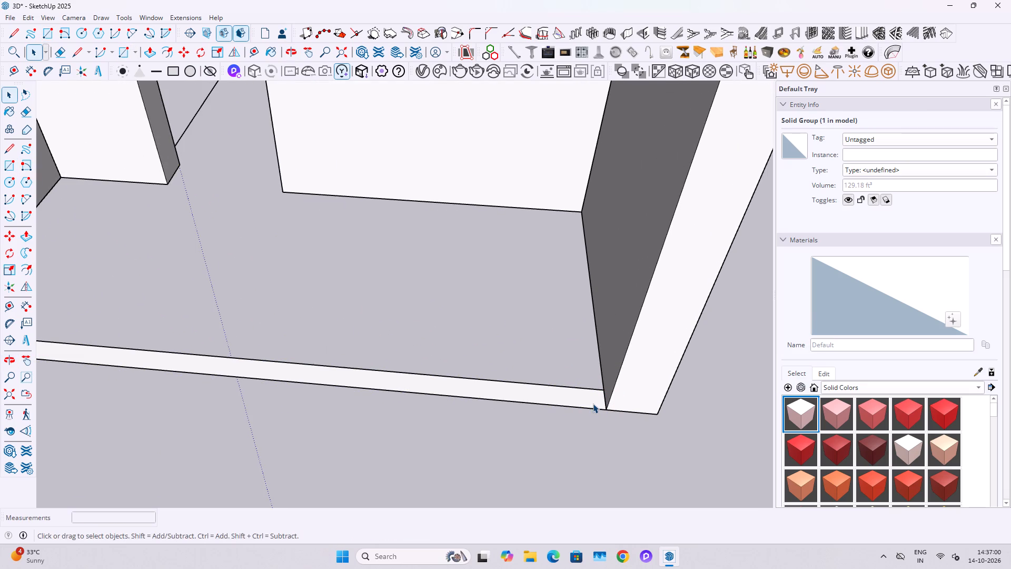
Push/Pull the new strip up 3' to form a low wall.
{"action": "key", "text": "p"}
{"action": "left_click", "coordinate": [593, 404]}
{"action": "type", "text": "3'"}
{"action": "key", "text": "Return"}
{"action": "key", "text": "space"}
Make the whole 3' low wall a group.
{"action": "left_click", "coordinate": [564, 381]}
{"action": "triple_click", "coordinate": [563, 385]}
{"action": "right_click", "coordinate": [563, 385]}
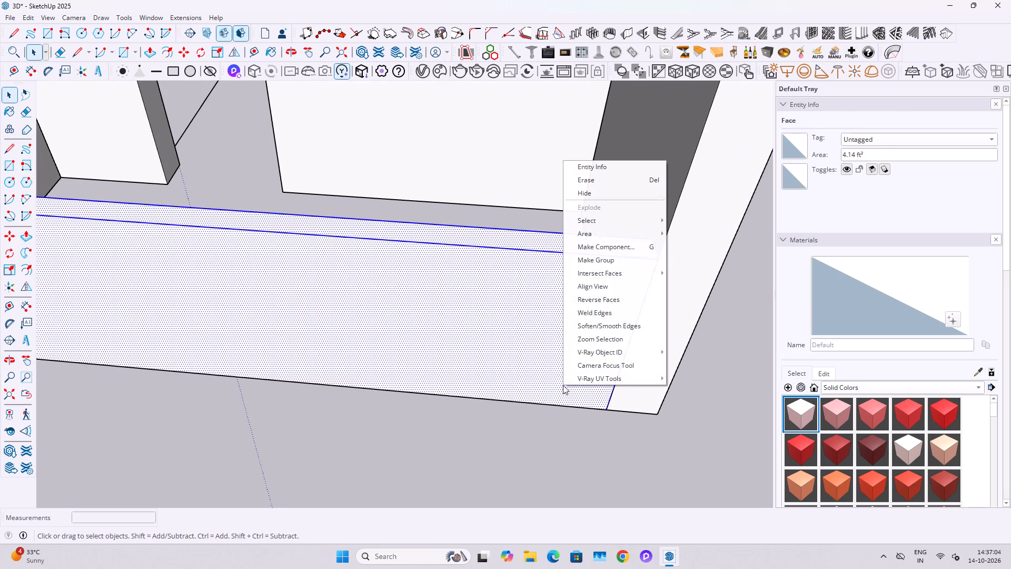
{"action": "left_click", "coordinate": [600, 263]}
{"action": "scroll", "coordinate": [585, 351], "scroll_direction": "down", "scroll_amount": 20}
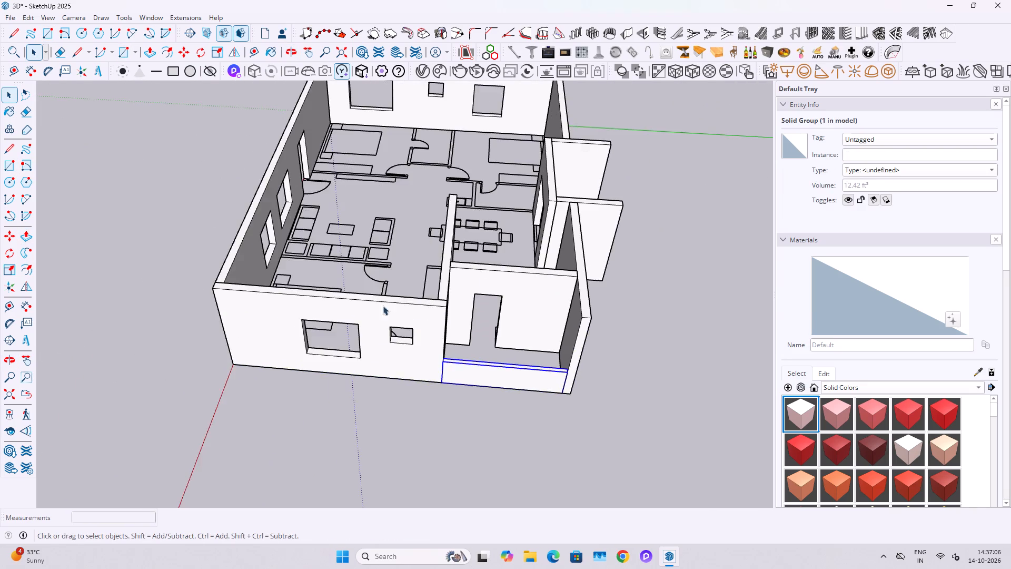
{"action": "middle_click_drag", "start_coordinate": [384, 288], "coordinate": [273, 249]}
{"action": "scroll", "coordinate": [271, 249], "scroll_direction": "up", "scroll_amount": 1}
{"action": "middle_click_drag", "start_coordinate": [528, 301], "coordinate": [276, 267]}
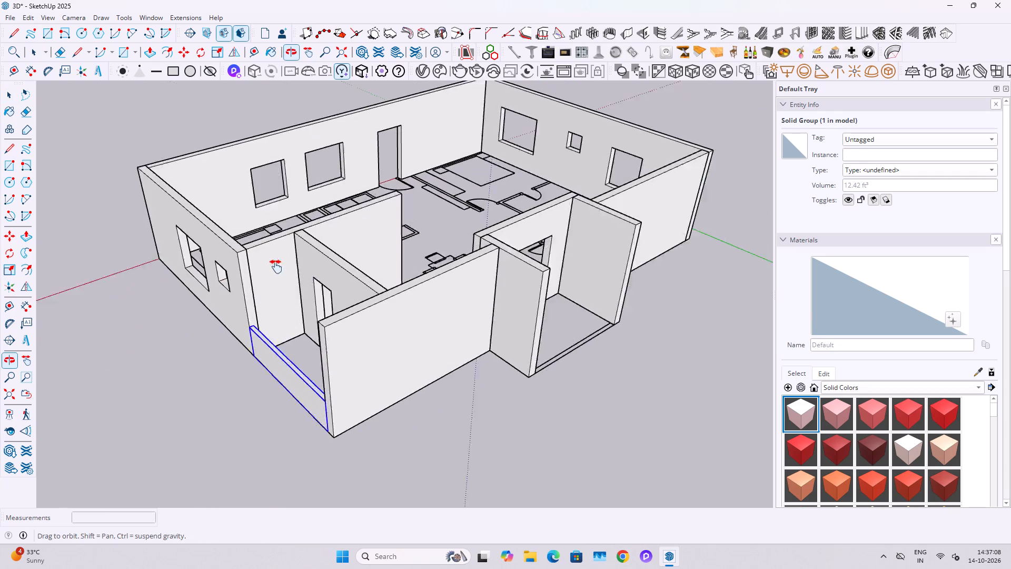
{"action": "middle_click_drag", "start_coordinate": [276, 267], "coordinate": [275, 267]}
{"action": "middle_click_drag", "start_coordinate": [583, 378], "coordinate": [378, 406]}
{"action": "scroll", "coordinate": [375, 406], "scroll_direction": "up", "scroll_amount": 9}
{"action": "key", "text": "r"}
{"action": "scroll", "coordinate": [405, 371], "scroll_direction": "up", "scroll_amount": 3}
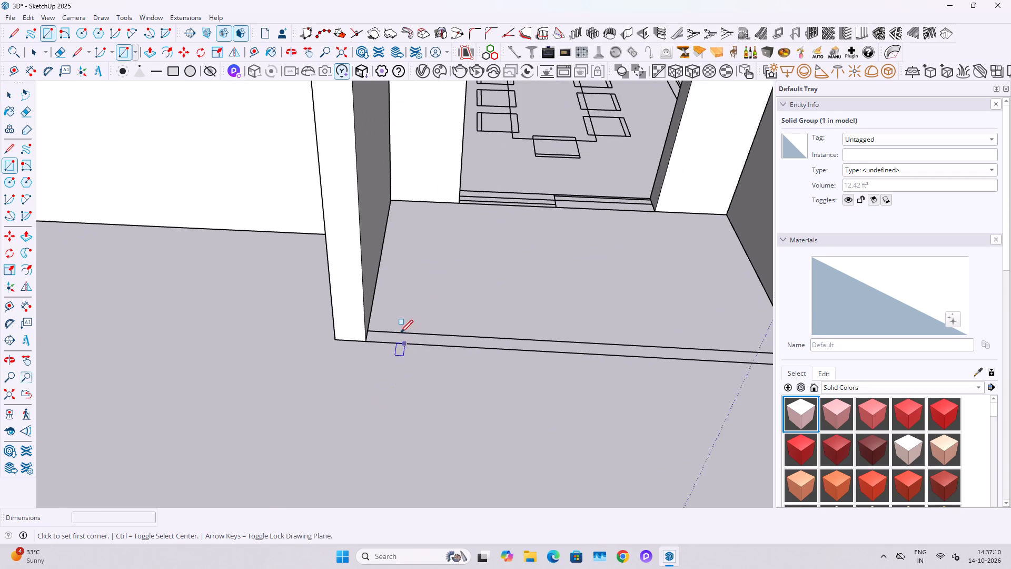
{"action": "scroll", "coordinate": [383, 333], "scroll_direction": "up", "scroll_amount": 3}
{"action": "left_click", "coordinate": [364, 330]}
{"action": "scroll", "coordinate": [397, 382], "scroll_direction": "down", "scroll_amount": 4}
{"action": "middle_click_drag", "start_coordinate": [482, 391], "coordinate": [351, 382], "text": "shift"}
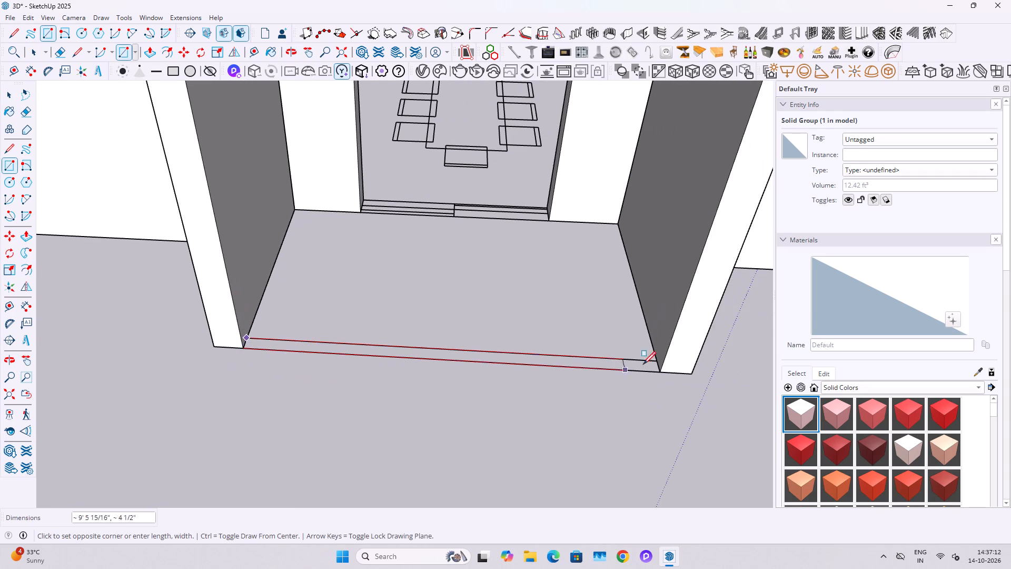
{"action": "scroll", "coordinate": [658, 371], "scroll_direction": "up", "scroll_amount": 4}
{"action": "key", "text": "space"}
Draw a 10' 3 1/2" by 4 1/2" rectangle over the plan strip across the front of the balcony outside the dining area.
{"action": "key", "text": "r"}
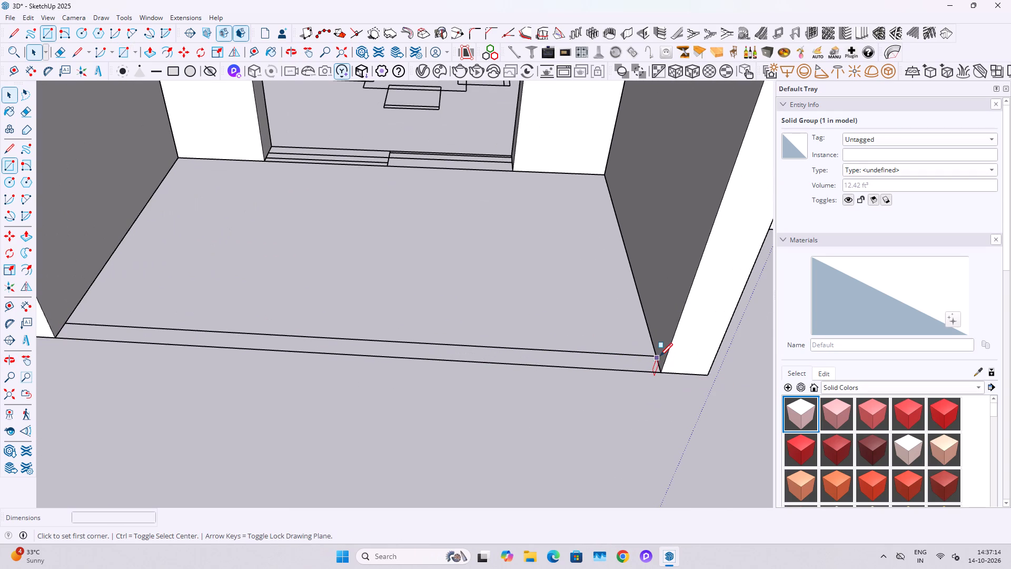
{"action": "left_click", "coordinate": [653, 356]}
{"action": "scroll", "coordinate": [481, 393], "scroll_direction": "down", "scroll_amount": 2}
{"action": "middle_click_drag", "start_coordinate": [411, 390], "coordinate": [543, 424], "text": "shift"}
{"action": "scroll", "coordinate": [296, 404], "scroll_direction": "up", "scroll_amount": 5}
{"action": "left_click", "coordinate": [239, 368]}
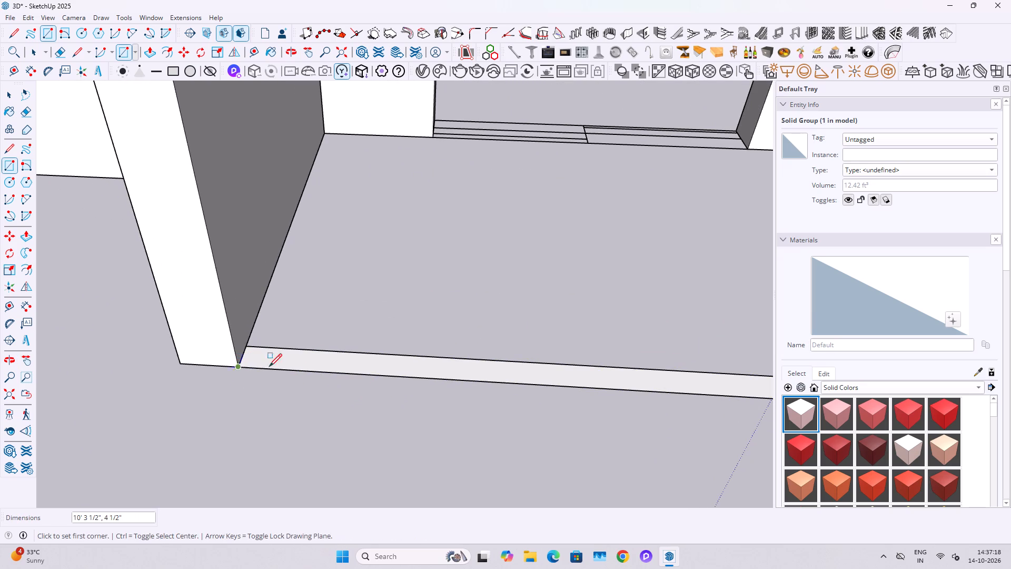
{"action": "key", "text": "space"}
Push/Pull the balcony's front strip up 3' to form a low wall.
{"action": "scroll", "coordinate": [294, 368], "scroll_direction": "down", "scroll_amount": 4}
{"action": "key", "text": "p"}
{"action": "left_click", "coordinate": [302, 368]}
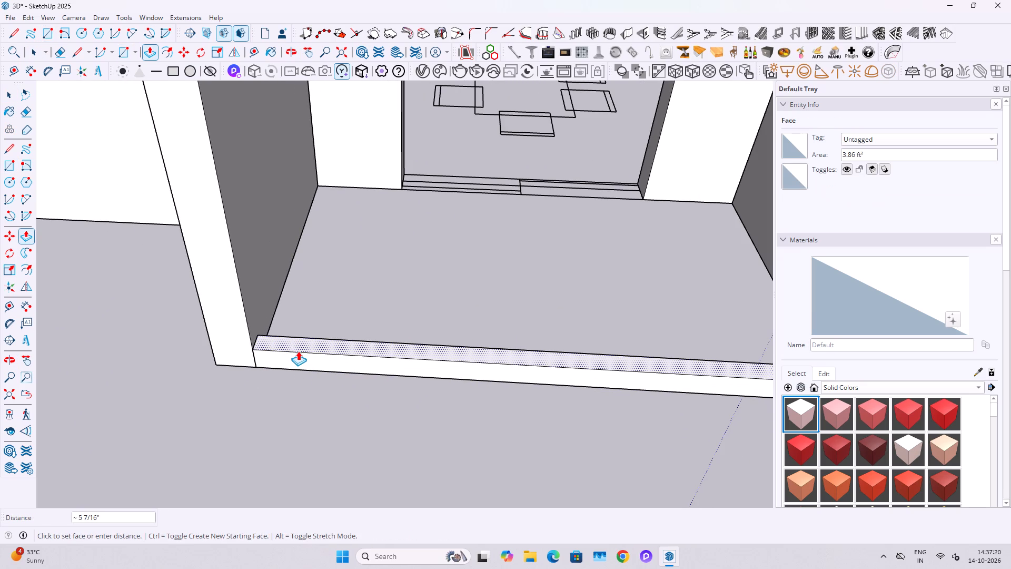
{"action": "key", "text": "3"}
{"action": "key", "text": "apostrophe"}
{"action": "key", "text": "Return"}
{"action": "key", "text": "space"}
Draw a 45' 8" by 31' 8" floor rectangle on the underside of the house between its opposite outer corners.
{"action": "scroll", "coordinate": [368, 344], "scroll_direction": "down", "scroll_amount": 15}
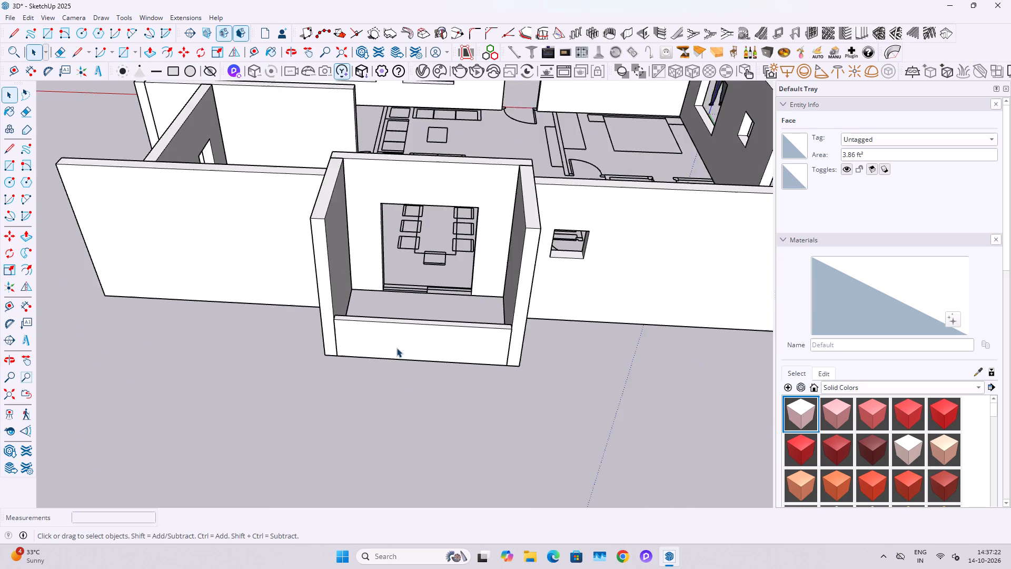
{"action": "scroll", "coordinate": [397, 348], "scroll_direction": "down", "scroll_amount": 5}
{"action": "middle_click_drag", "start_coordinate": [387, 335], "coordinate": [1010, 243]}
{"action": "middle_click_drag", "start_coordinate": [480, 347], "coordinate": [653, 193]}
{"action": "scroll", "coordinate": [551, 240], "scroll_direction": "up", "scroll_amount": 3}
{"action": "middle_click_drag", "start_coordinate": [472, 264], "coordinate": [477, 253]}
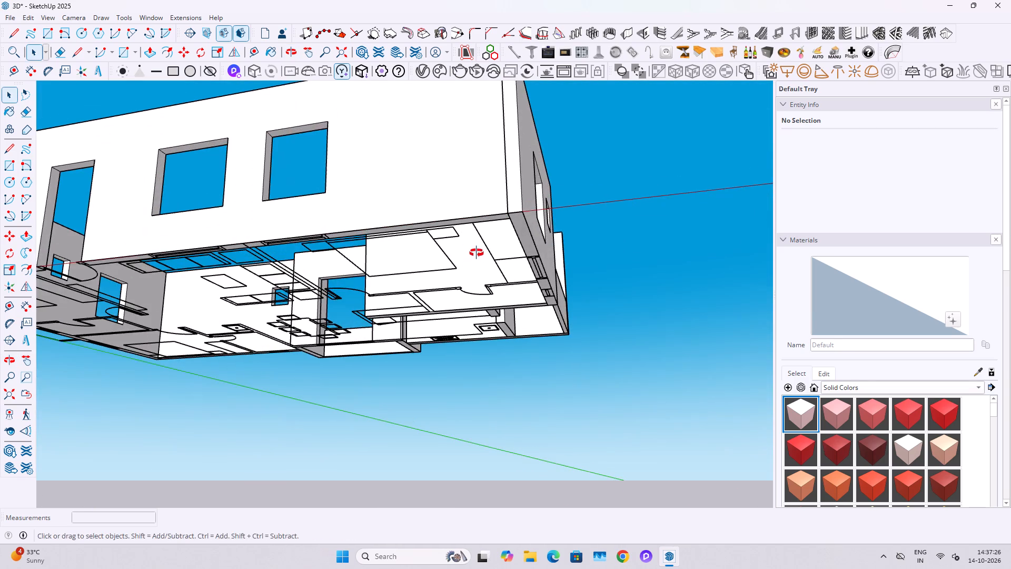
{"action": "middle_click_drag", "start_coordinate": [477, 253], "coordinate": [479, 248]}
{"action": "key", "text": "r"}
{"action": "left_click", "coordinate": [535, 179]}
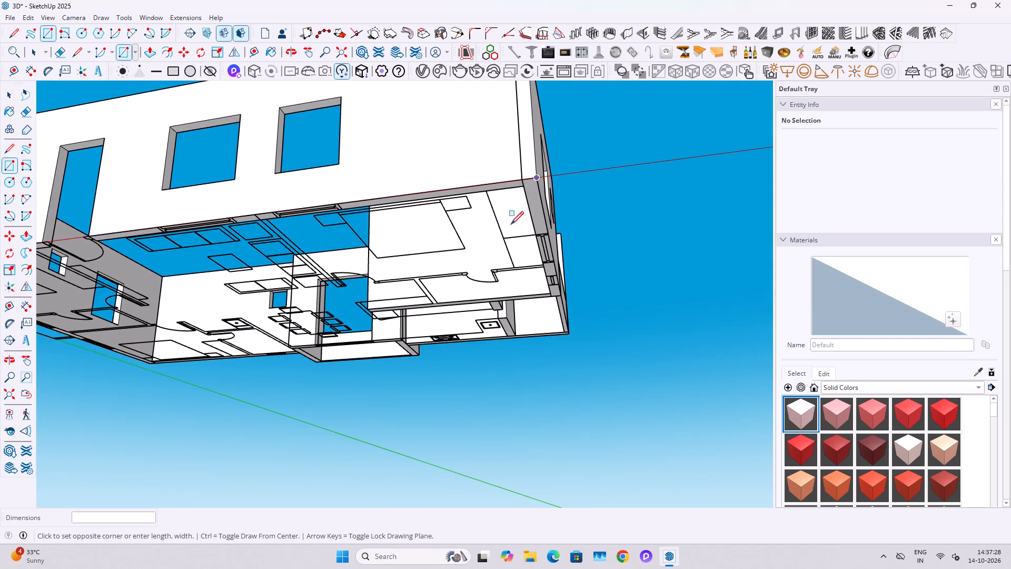
{"action": "scroll", "coordinate": [478, 290], "scroll_direction": "down", "scroll_amount": 2}
{"action": "middle_click_drag", "start_coordinate": [421, 318], "coordinate": [598, 209]}
{"action": "middle_click_drag", "start_coordinate": [351, 263], "coordinate": [355, 265], "text": "shift"}
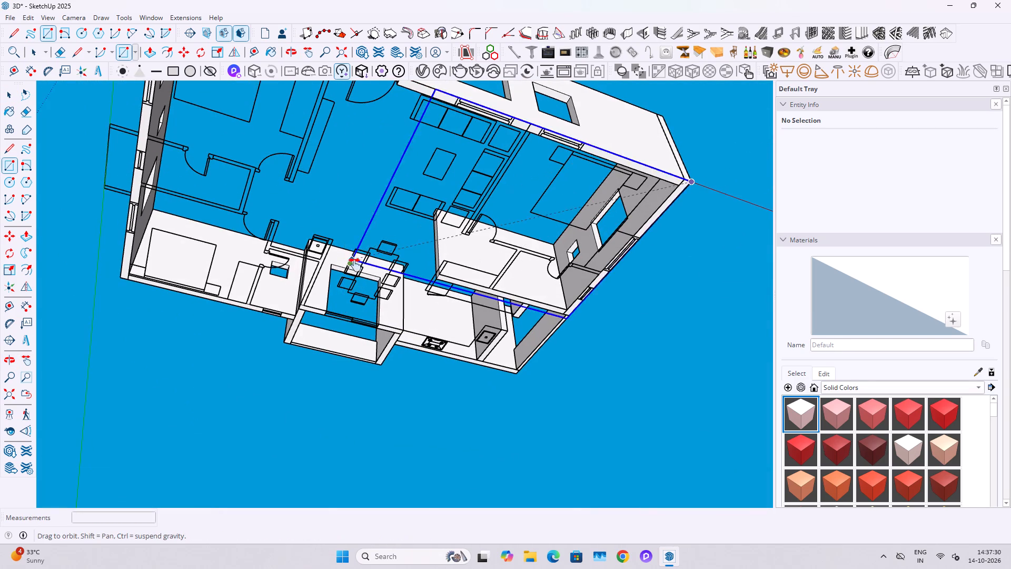
{"action": "middle_click_drag", "start_coordinate": [355, 265], "coordinate": [584, 344], "text": "shift"}
{"action": "scroll", "coordinate": [301, 340], "scroll_direction": "up", "scroll_amount": 5}
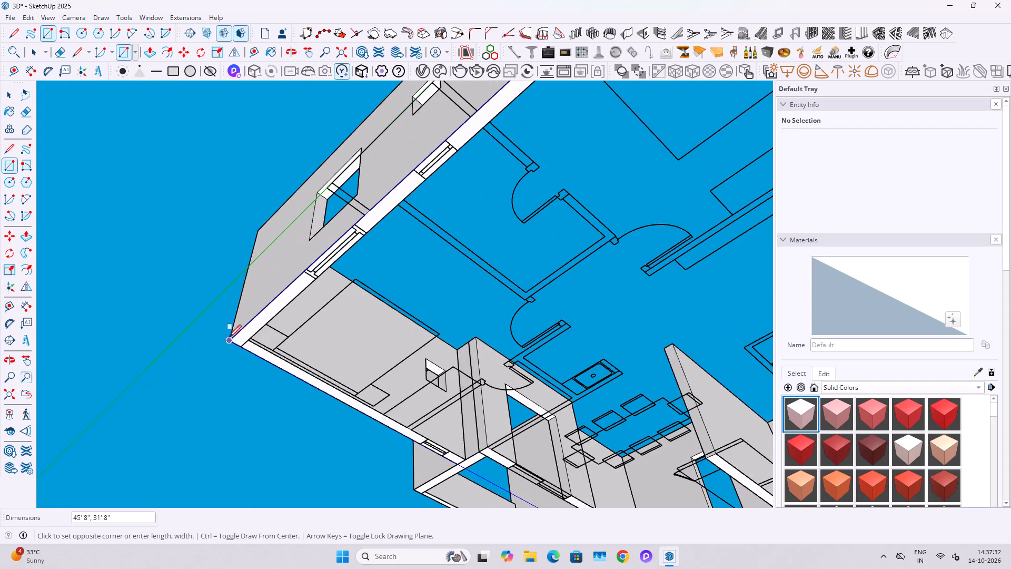
{"action": "left_click", "coordinate": [231, 341]}
{"action": "key", "text": "space"}
Draw a 4' 4 1/2" line beneath one balcony side wall, from its outer corner to the edge of the floor rectangle.
{"action": "scroll", "coordinate": [235, 340], "scroll_direction": "down", "scroll_amount": 5}
{"action": "middle_click_drag", "start_coordinate": [447, 385], "coordinate": [659, 312]}
{"action": "scroll", "coordinate": [335, 403], "scroll_direction": "up", "scroll_amount": 3}
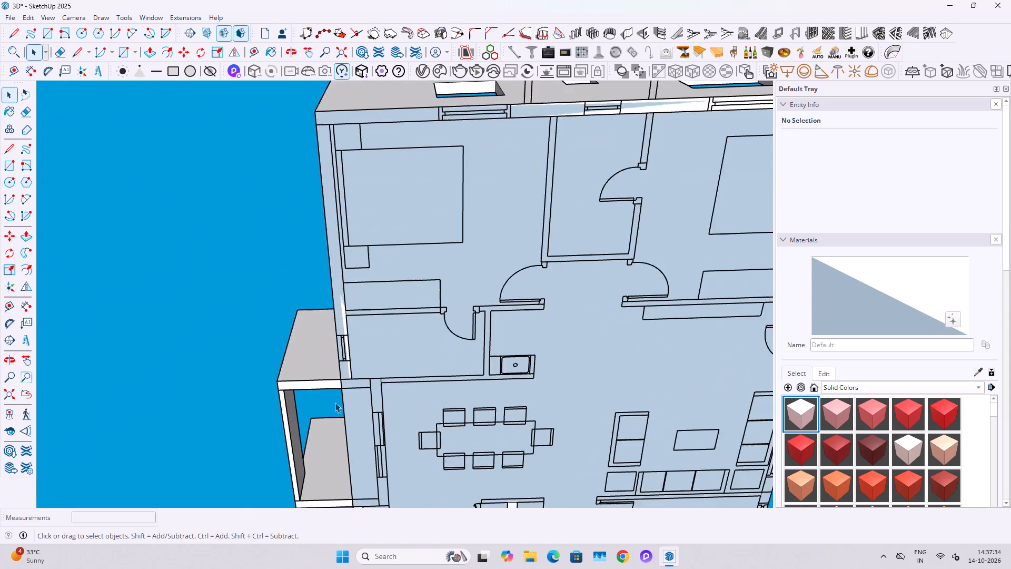
{"action": "scroll", "coordinate": [335, 403], "scroll_direction": "up", "scroll_amount": 3}
{"action": "middle_click_drag", "start_coordinate": [359, 426], "coordinate": [496, 380], "text": "shift"}
{"action": "left_click", "coordinate": [496, 377]}
{"action": "scroll", "coordinate": [496, 376], "scroll_direction": "up", "scroll_amount": 4}
{"action": "key", "text": "l"}
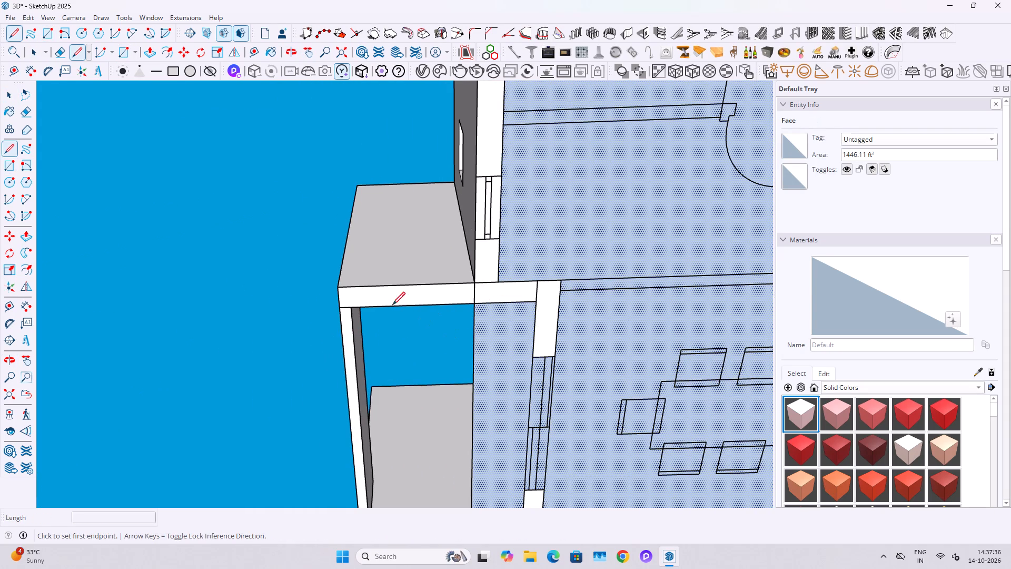
{"action": "left_click", "coordinate": [339, 289]}
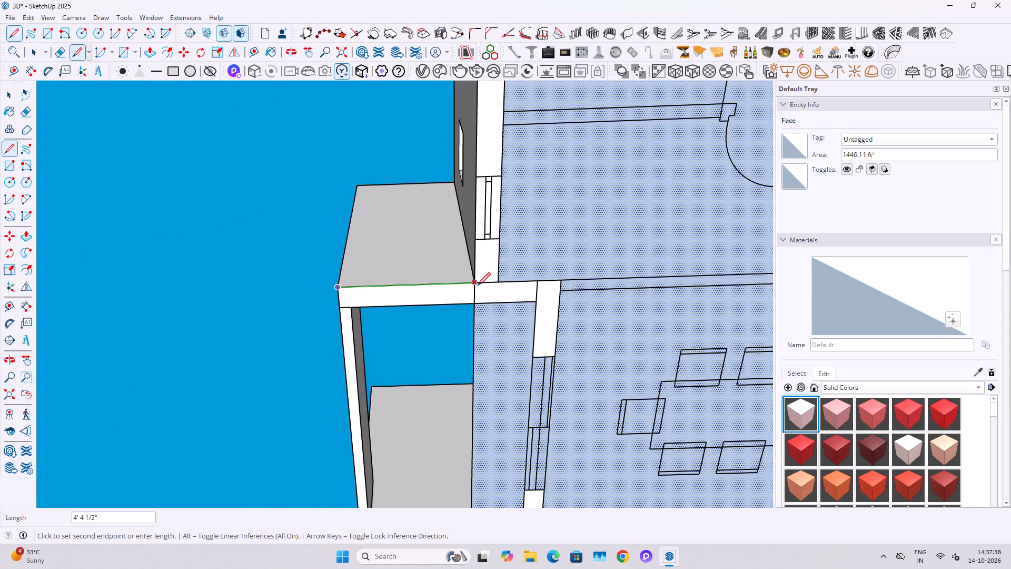
{"action": "left_click", "coordinate": [478, 287]}
{"action": "scroll", "coordinate": [479, 303], "scroll_direction": "down", "scroll_amount": 3}
{"action": "middle_click_drag", "start_coordinate": [490, 392], "coordinate": [490, 319], "text": "shift"}
{"action": "key", "text": "space"}
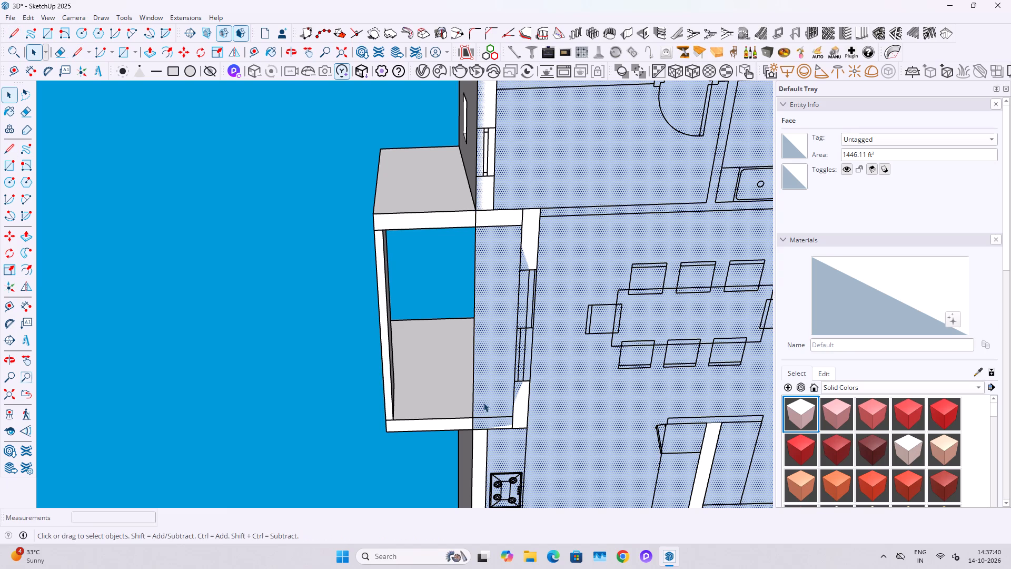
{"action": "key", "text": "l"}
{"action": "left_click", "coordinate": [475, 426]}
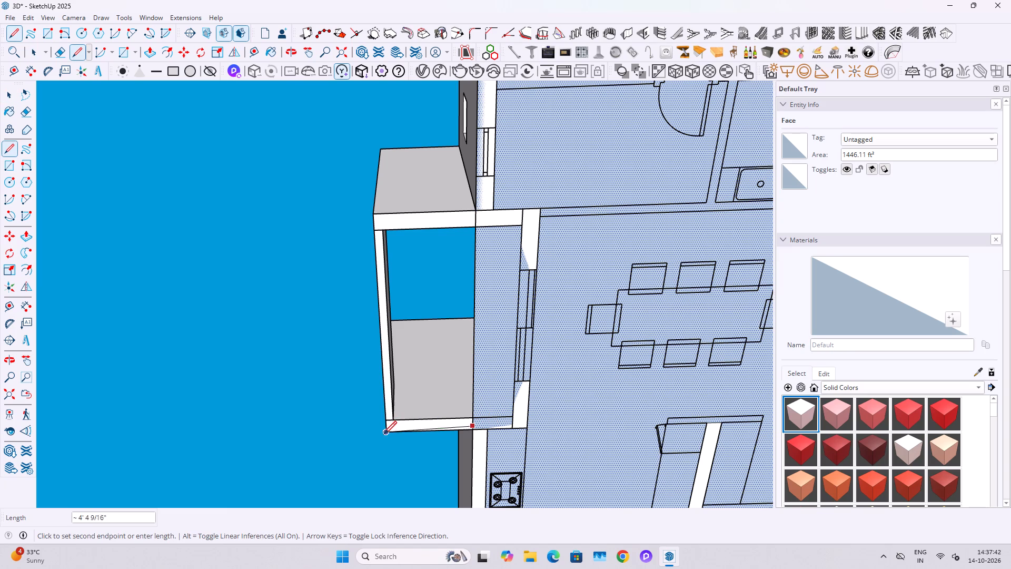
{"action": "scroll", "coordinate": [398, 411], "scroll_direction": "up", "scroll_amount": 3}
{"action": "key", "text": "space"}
Close the balcony floor outline with a 4' 4 1/2" line beneath the other side wall and a line across the front.
{"action": "scroll", "coordinate": [500, 412], "scroll_direction": "up", "scroll_amount": 1}
{"action": "middle_click_drag", "start_coordinate": [515, 418], "coordinate": [522, 382]}
{"action": "key", "text": "l"}
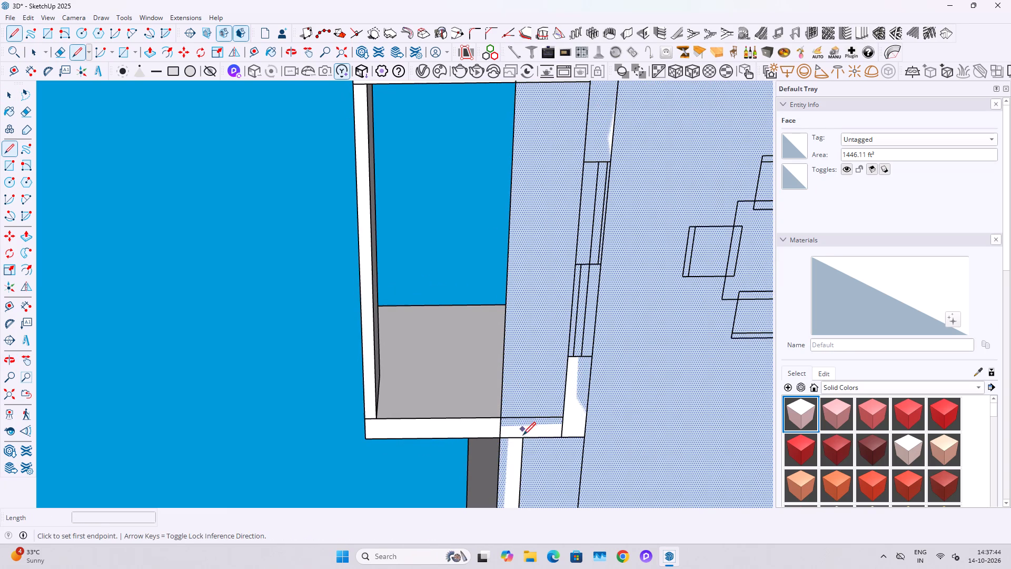
{"action": "left_click", "coordinate": [499, 439]}
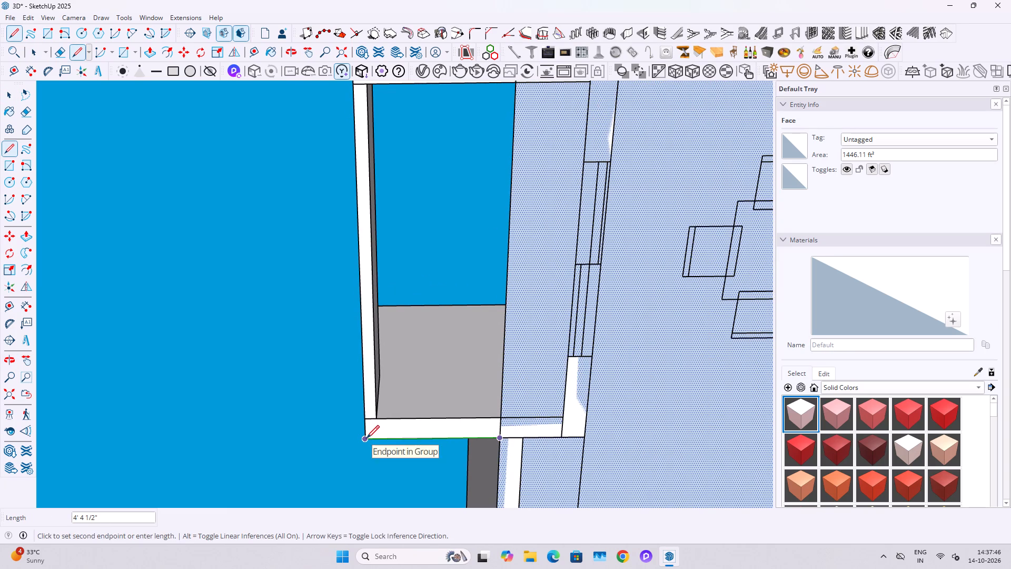
{"action": "left_click", "coordinate": [366, 439]}
{"action": "scroll", "coordinate": [366, 369], "scroll_direction": "down", "scroll_amount": 3}
{"action": "middle_click_drag", "start_coordinate": [359, 335], "coordinate": [383, 414], "text": "shift"}
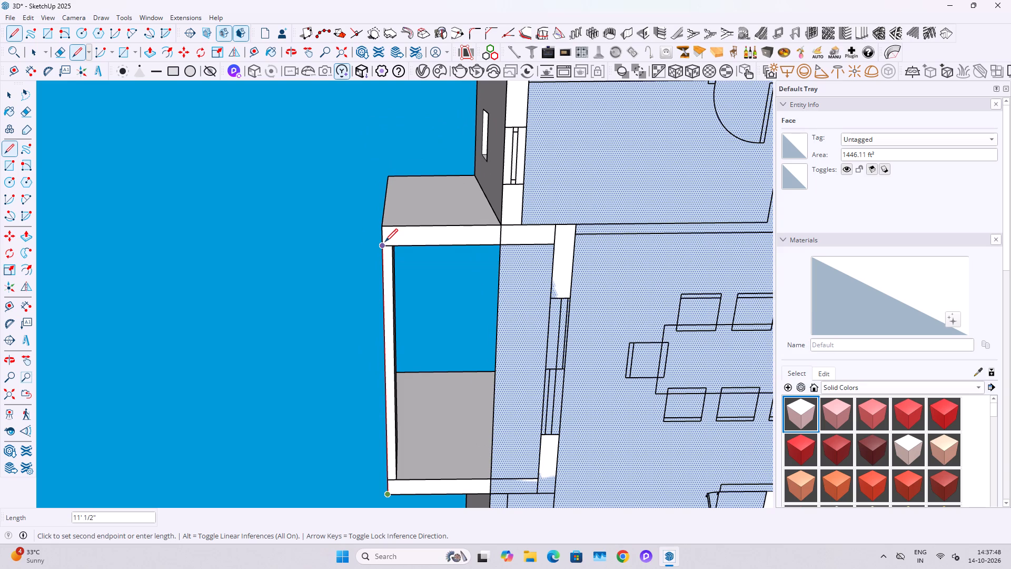
{"action": "left_click", "coordinate": [385, 231]}
{"action": "key", "text": "space"}
Erase the edge dividing the balcony floor from the main floor so they form one face.
{"action": "left_click", "coordinate": [446, 289]}
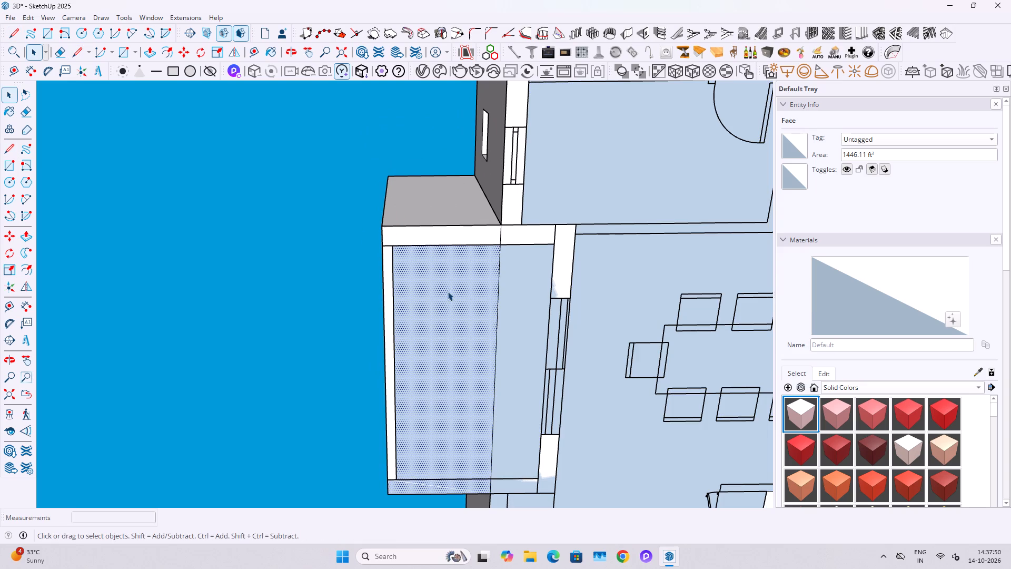
{"action": "key", "text": "e"}
{"action": "left_click_drag", "start_coordinate": [495, 330], "coordinate": [495, 337]}
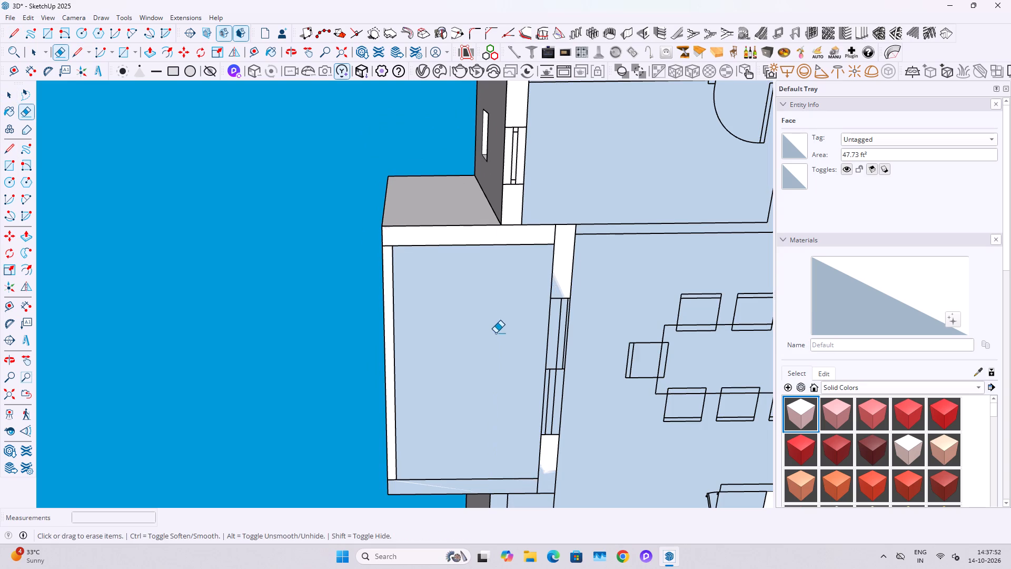
{"action": "key", "text": "space"}
Push/Pull the combined floor face 1" downward to give the slab its thickness.
{"action": "left_click", "coordinate": [495, 331]}
{"action": "key", "text": "p"}
{"action": "left_click", "coordinate": [495, 331]}
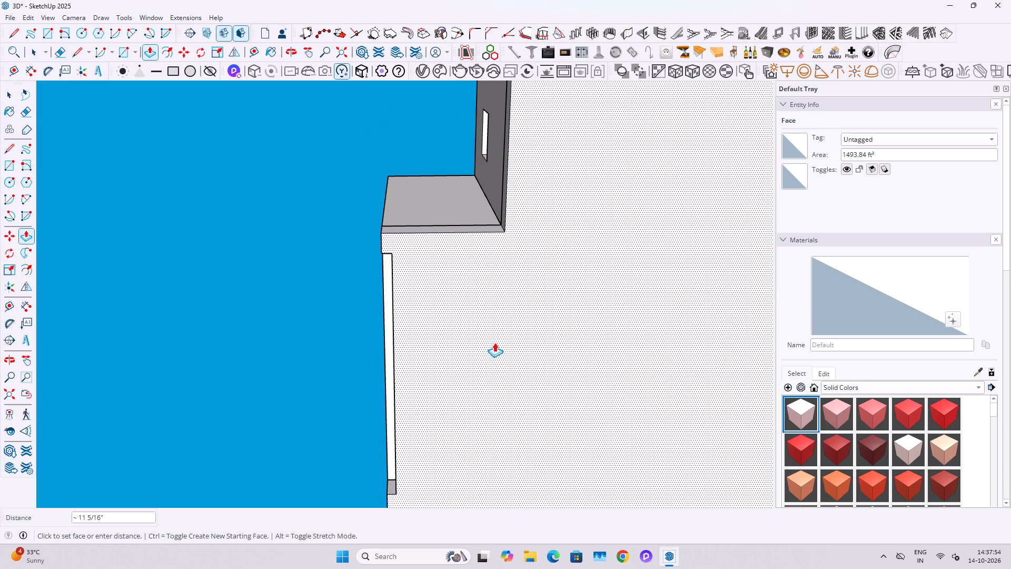
{"action": "key", "text": "4"}
{"action": "key", "text": "BackSpace"}
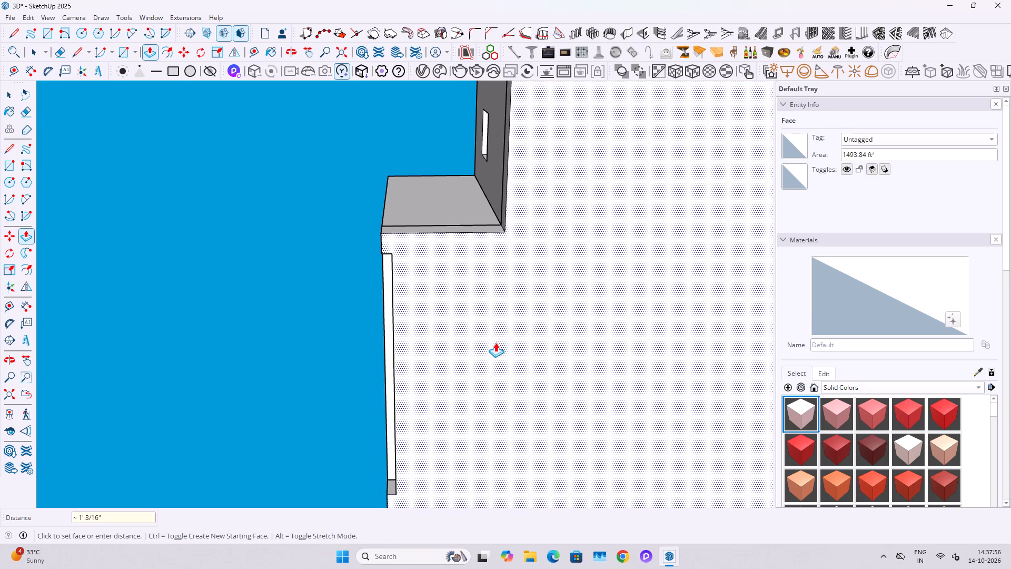
{"action": "type", "text": "1\""}
{"action": "key", "text": "Return"}
Fill the recess beneath the balcony's low front wall with Push/Pull, flush with the rest of the floor slab.
{"action": "middle_click_drag", "start_coordinate": [443, 305], "coordinate": [585, 338]}
{"action": "scroll", "coordinate": [404, 280], "scroll_direction": "up", "scroll_amount": 4}
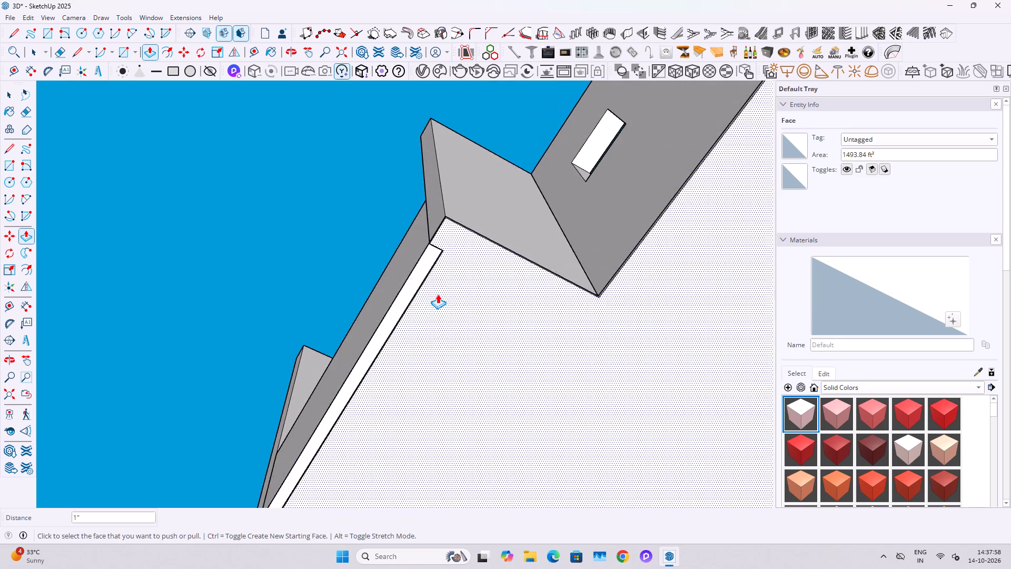
{"action": "scroll", "coordinate": [438, 294], "scroll_direction": "up", "scroll_amount": 3}
{"action": "middle_click_drag", "start_coordinate": [439, 278], "coordinate": [493, 339]}
{"action": "scroll", "coordinate": [440, 299], "scroll_direction": "up", "scroll_amount": 4}
{"action": "left_click", "coordinate": [462, 302]}
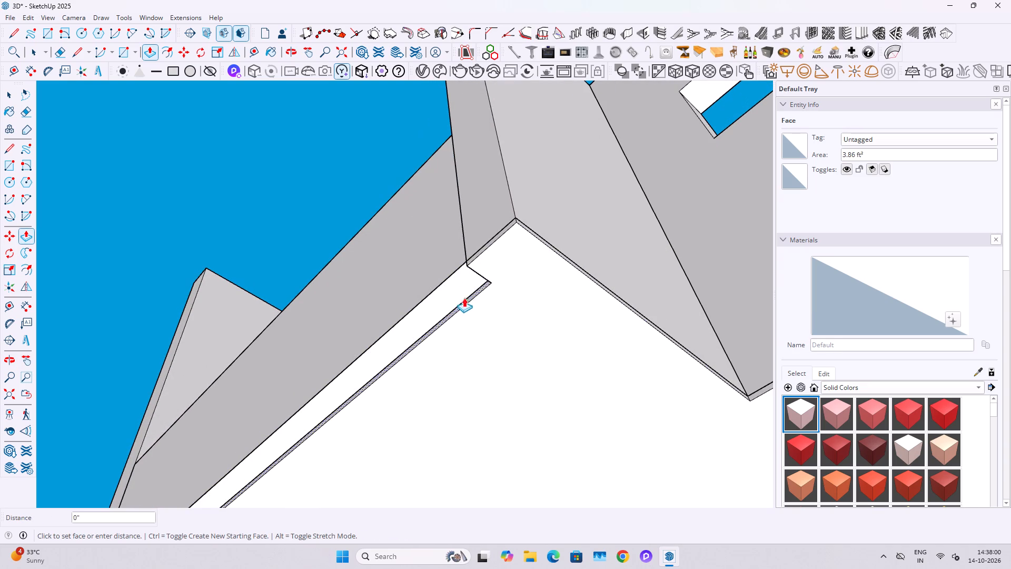
{"action": "left_click", "coordinate": [491, 246]}
{"action": "key", "text": "space"}
{"action": "scroll", "coordinate": [479, 288], "scroll_direction": "down", "scroll_amount": 18}
{"action": "key", "text": "Escape"}
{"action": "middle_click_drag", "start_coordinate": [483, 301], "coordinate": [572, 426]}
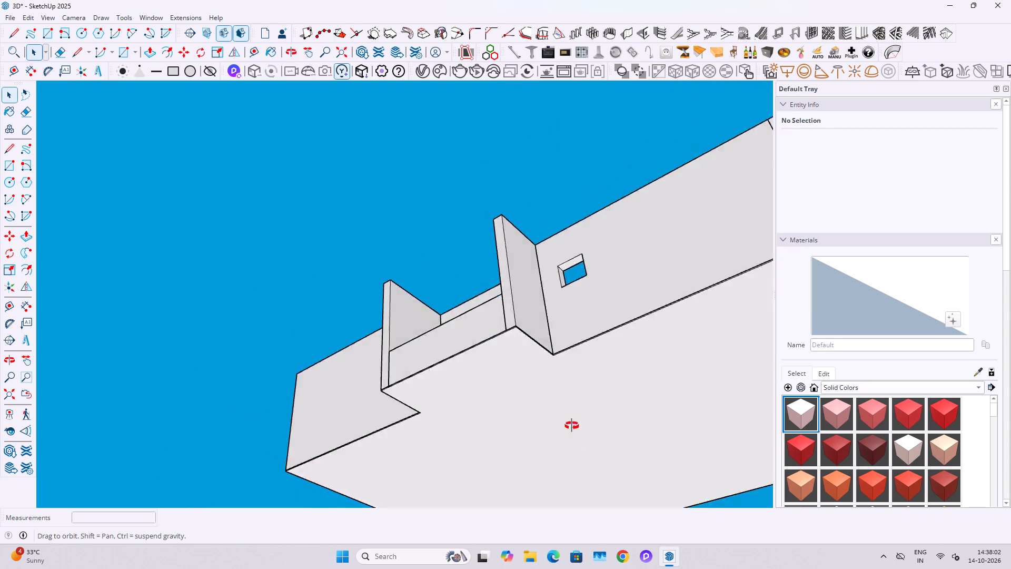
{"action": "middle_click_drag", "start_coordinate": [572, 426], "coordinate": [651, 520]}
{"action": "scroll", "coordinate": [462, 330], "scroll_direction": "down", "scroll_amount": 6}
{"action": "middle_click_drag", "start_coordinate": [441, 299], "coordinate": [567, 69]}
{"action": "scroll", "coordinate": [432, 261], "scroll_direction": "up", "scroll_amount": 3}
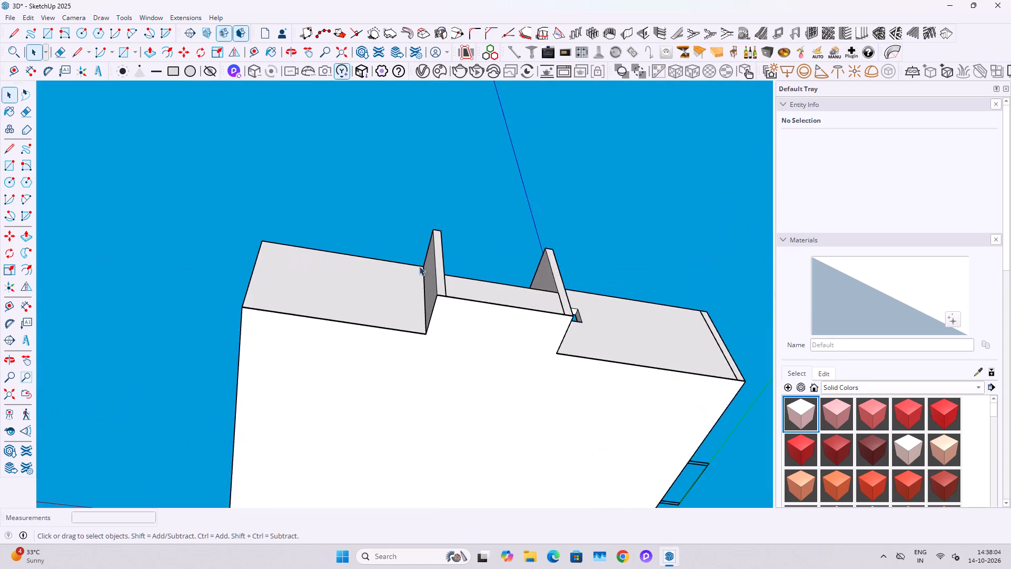
Select the whole floor slab with its connected geometry and make it a group.
{"action": "scroll", "coordinate": [419, 266], "scroll_direction": "up", "scroll_amount": 4}
{"action": "triple_click", "coordinate": [462, 362]}
{"action": "right_click", "coordinate": [462, 362]}
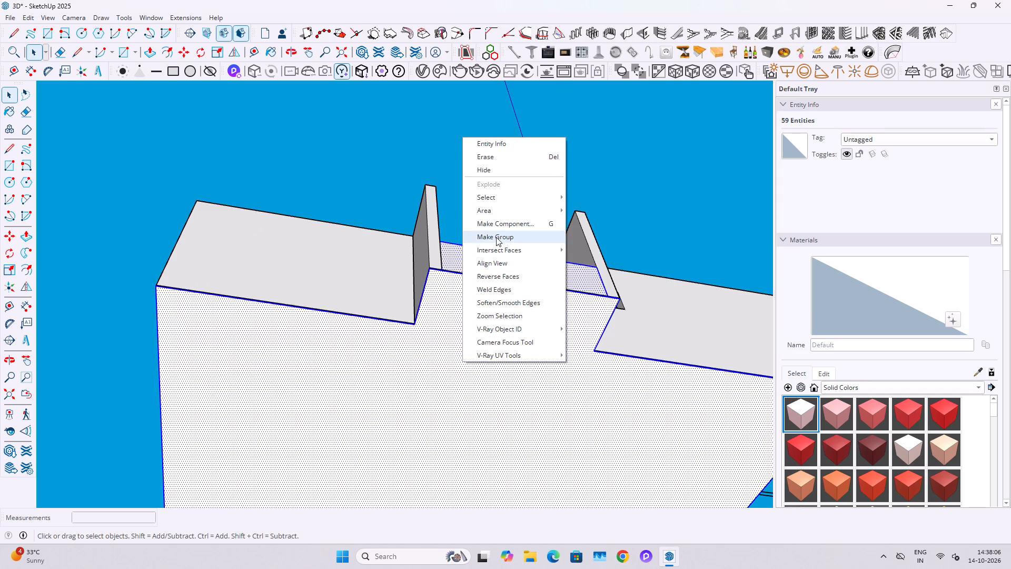
{"action": "left_click", "coordinate": [496, 237]}
Copy the floor slab group 10' straight up along the blue axis to form the roof slab.
{"action": "scroll", "coordinate": [521, 369], "scroll_direction": "down", "scroll_amount": 2}
{"action": "key", "text": "m"}
{"action": "left_click", "coordinate": [532, 408]}
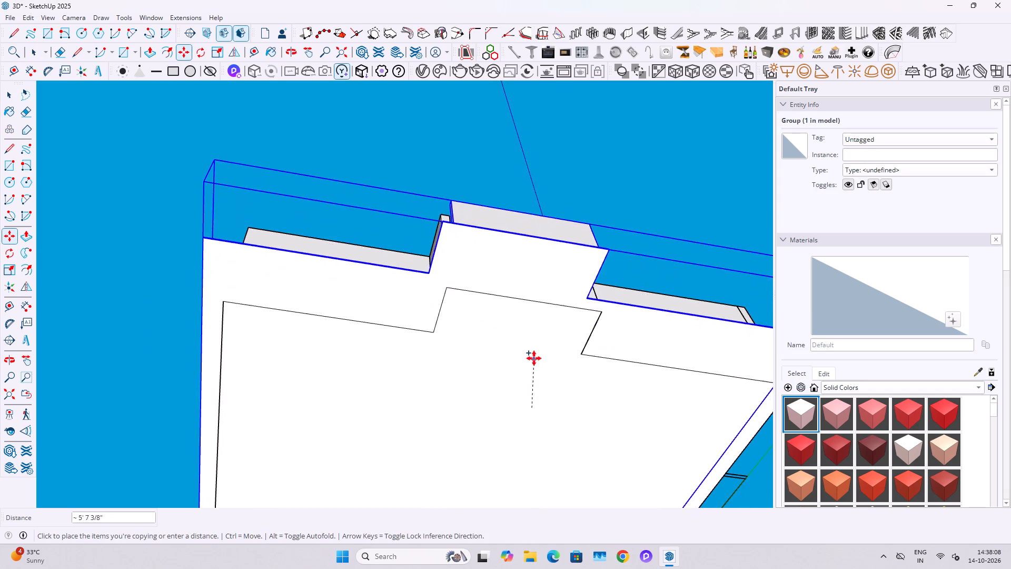
{"action": "middle_click_drag", "start_coordinate": [528, 351], "coordinate": [507, 543]}
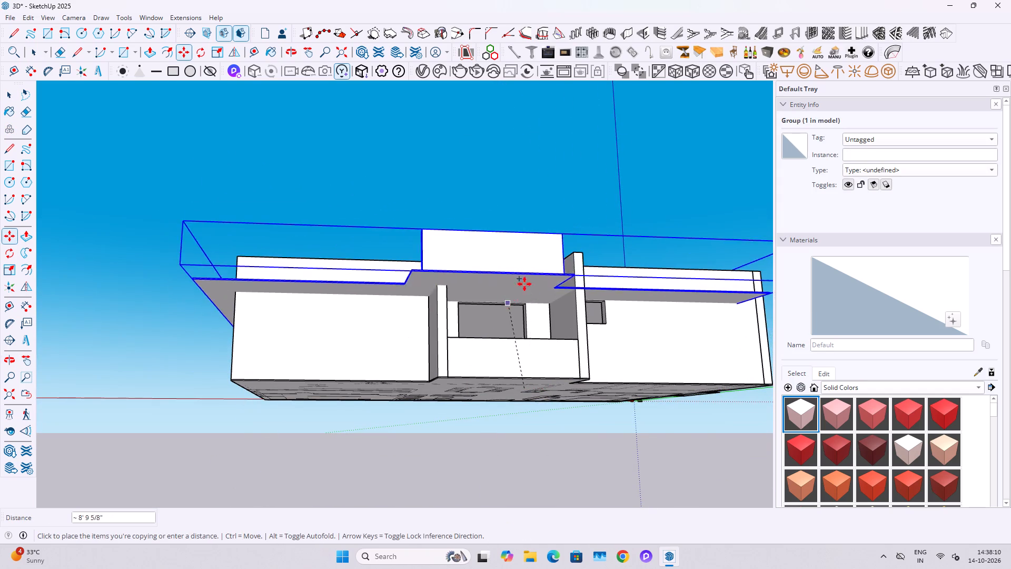
{"action": "middle_click_drag", "start_coordinate": [541, 269], "coordinate": [541, 387]}
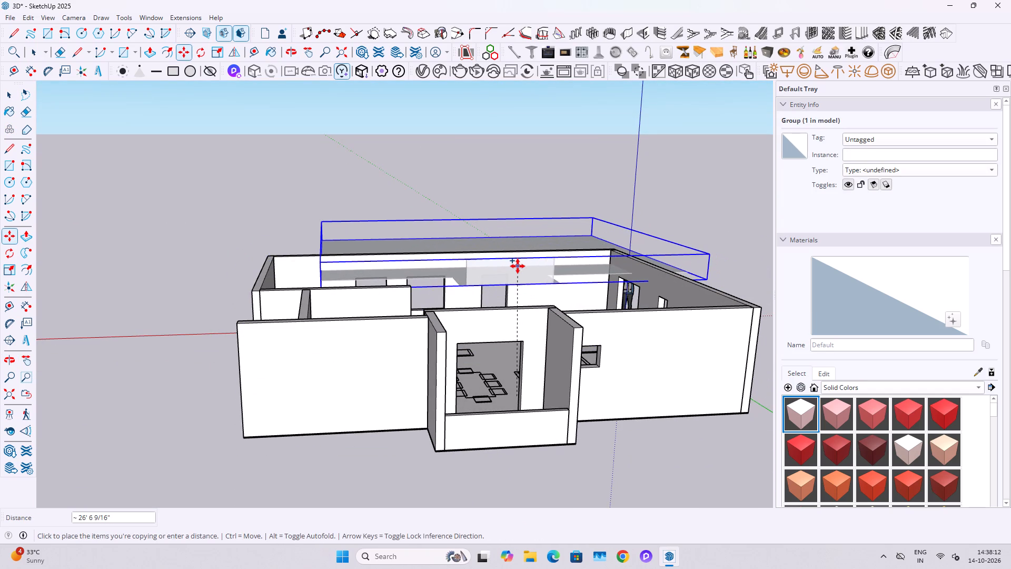
{"action": "key", "text": "Down"}
{"action": "key", "text": "Up"}
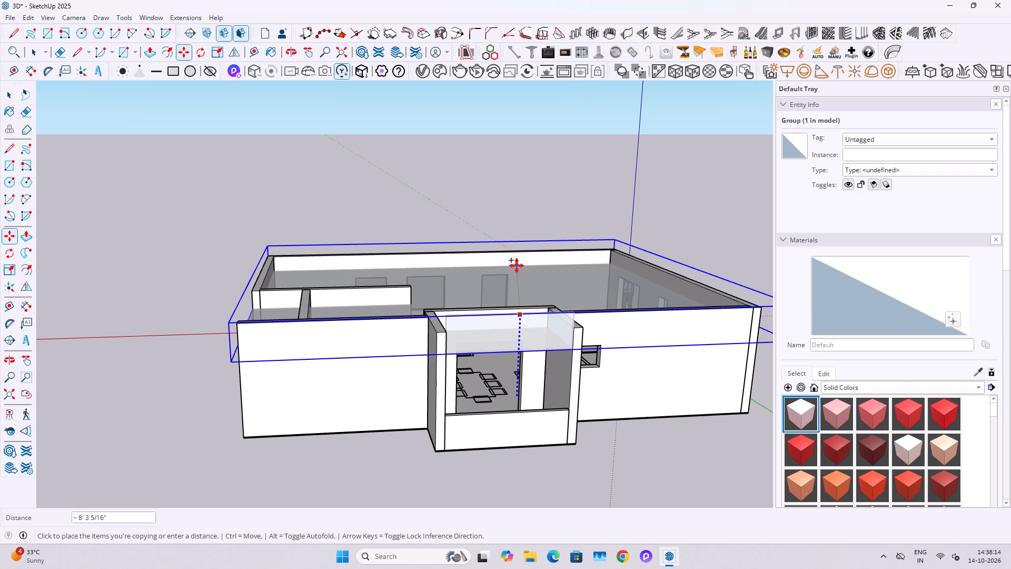
{"action": "key", "text": "1"}
{"action": "type", "text": "0'"}
{"action": "key", "text": "Return"}
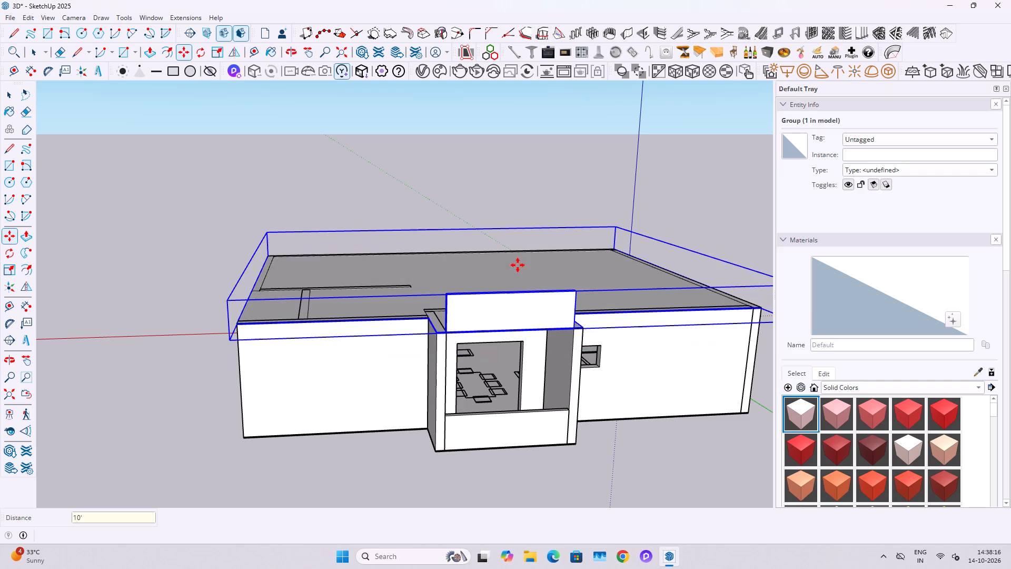
{"action": "key", "text": "space"}
{"action": "left_click", "coordinate": [385, 449]}
Move the copied slab up by its own thickness at the corner so it rests on the wall tops.
{"action": "middle_click_drag", "start_coordinate": [342, 293], "coordinate": [518, 342]}
{"action": "scroll", "coordinate": [356, 370], "scroll_direction": "up", "scroll_amount": 11}
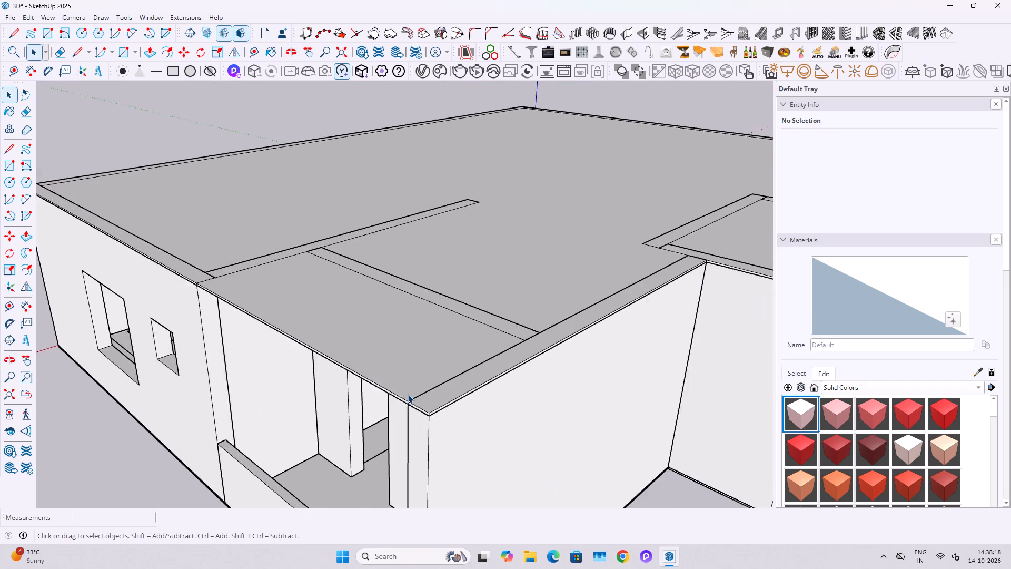
{"action": "scroll", "coordinate": [408, 394], "scroll_direction": "up", "scroll_amount": 10}
{"action": "left_click", "coordinate": [352, 372]}
{"action": "middle_click_drag", "start_coordinate": [441, 426], "coordinate": [448, 403]}
{"action": "key", "text": "m"}
{"action": "scroll", "coordinate": [461, 428], "scroll_direction": "up", "scroll_amount": 2}
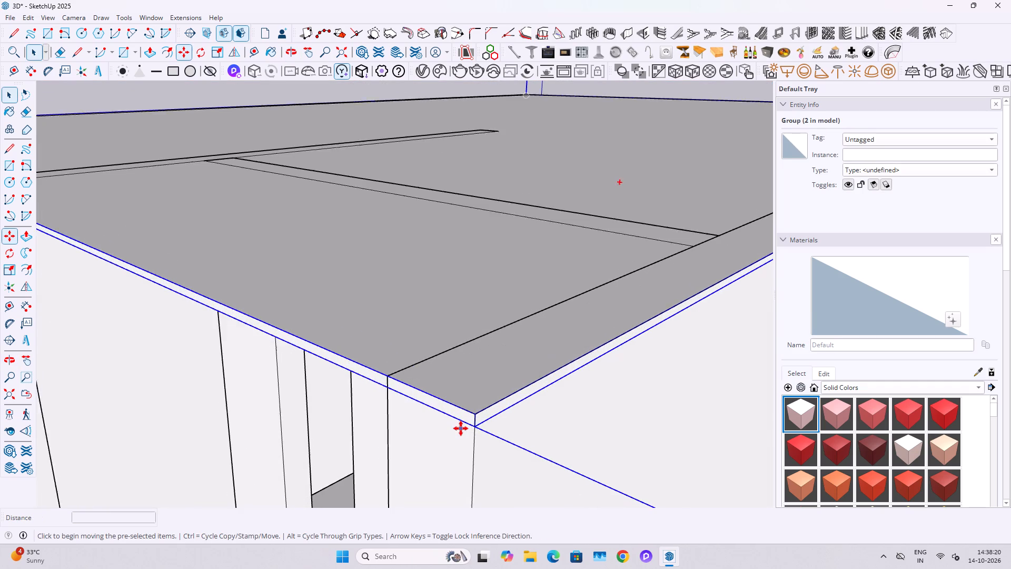
{"action": "scroll", "coordinate": [461, 428], "scroll_direction": "up", "scroll_amount": 1}
{"action": "left_click", "coordinate": [476, 429]}
{"action": "left_click", "coordinate": [477, 410]}
{"action": "key", "text": "space"}
Open the roof slab group and Push/Pull its top face by 4", closing the group when done.
{"action": "scroll", "coordinate": [434, 354], "scroll_direction": "down", "scroll_amount": 7}
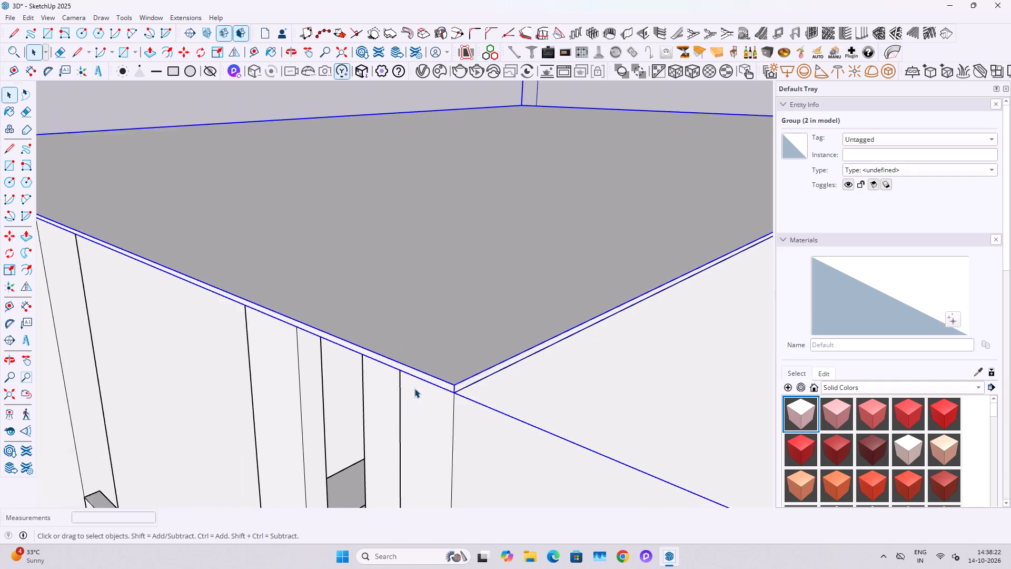
{"action": "scroll", "coordinate": [414, 388], "scroll_direction": "down", "scroll_amount": 8}
{"action": "double_click", "coordinate": [433, 328]}
{"action": "key", "text": "p"}
{"action": "left_click", "coordinate": [433, 328]}
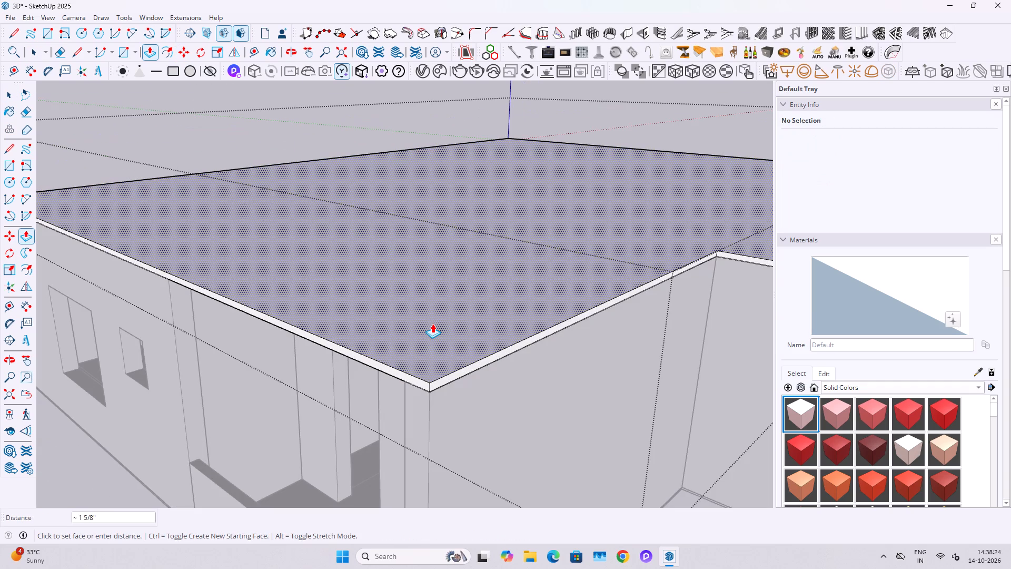
{"action": "key", "text": "4"}
{"action": "key", "text": "shift+quotedbl"}
{"action": "key", "text": "Return"}
{"action": "key", "text": "space"}
{"action": "scroll", "coordinate": [419, 333], "scroll_direction": "down", "scroll_amount": 6}
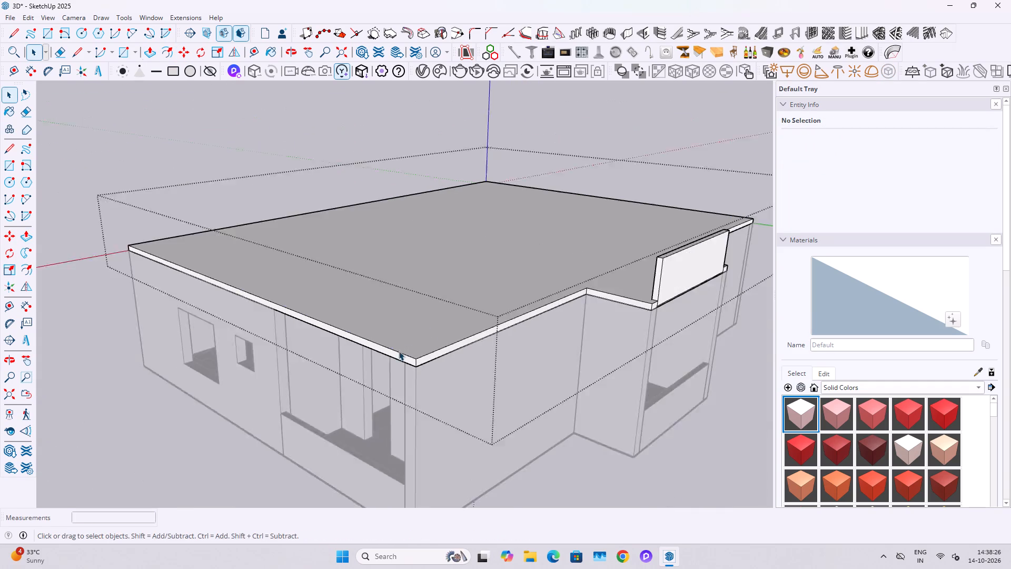
{"action": "scroll", "coordinate": [399, 351], "scroll_direction": "down", "scroll_amount": 9}
{"action": "key", "text": "Escape"}
{"action": "key", "text": "Escape"}
{"action": "key", "text": "Escape"}
Reopen the roof slab group and push the raised block above the balcony down 2' 8", flush with the slab top.
{"action": "middle_click_drag", "start_coordinate": [572, 342], "coordinate": [438, 347]}
{"action": "scroll", "coordinate": [438, 321], "scroll_direction": "up", "scroll_amount": 8}
{"action": "double_click", "coordinate": [469, 366]}
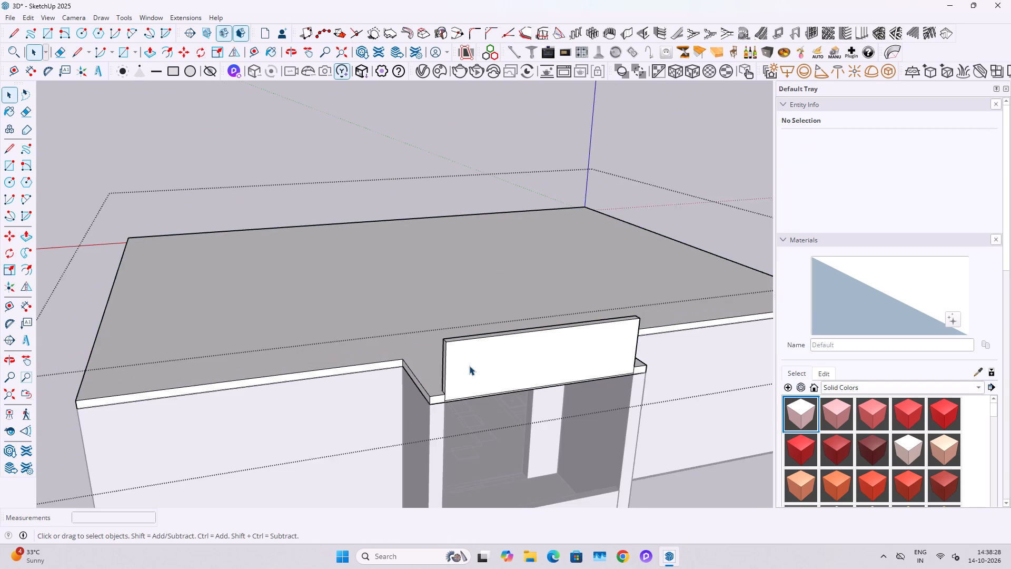
{"action": "scroll", "coordinate": [474, 368], "scroll_direction": "up", "scroll_amount": 1}
{"action": "left_click", "coordinate": [475, 369]}
{"action": "middle_click_drag", "start_coordinate": [465, 358], "coordinate": [489, 420]}
{"action": "scroll", "coordinate": [465, 387], "scroll_direction": "up", "scroll_amount": 3}
{"action": "left_click", "coordinate": [482, 389]}
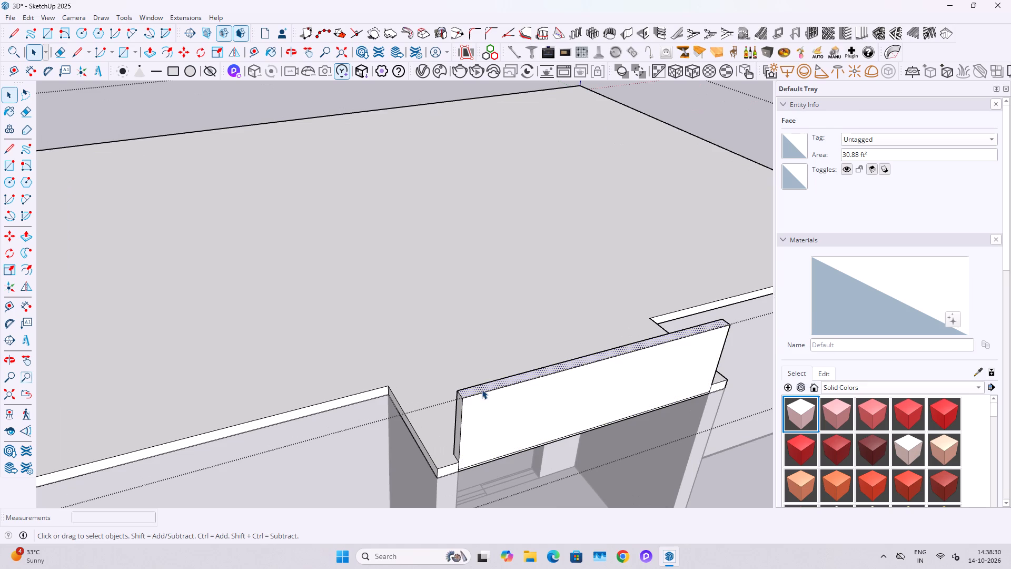
{"action": "key", "text": "p"}
{"action": "left_click", "coordinate": [482, 389]}
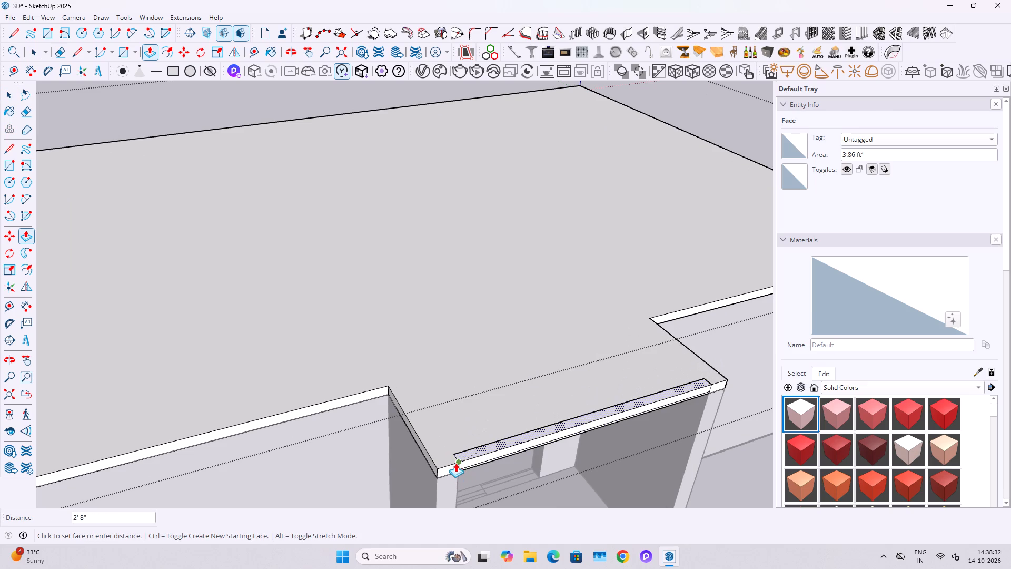
{"action": "left_click", "coordinate": [455, 462]}
{"action": "key", "text": "space"}
Erase the leftover block edges on the roof slab's top and front face at one end of the balcony.
{"action": "scroll", "coordinate": [460, 447], "scroll_direction": "up", "scroll_amount": 8}
{"action": "key", "text": "e"}
{"action": "scroll", "coordinate": [462, 453], "scroll_direction": "up", "scroll_amount": 1}
{"action": "left_click_drag", "start_coordinate": [461, 455], "coordinate": [442, 487]}
{"action": "middle_click_drag", "start_coordinate": [482, 467], "coordinate": [424, 332], "text": "shift"}
{"action": "scroll", "coordinate": [420, 393], "scroll_direction": "up", "scroll_amount": 3}
{"action": "left_click_drag", "start_coordinate": [338, 263], "coordinate": [322, 272]}
{"action": "left_click", "coordinate": [358, 294]}
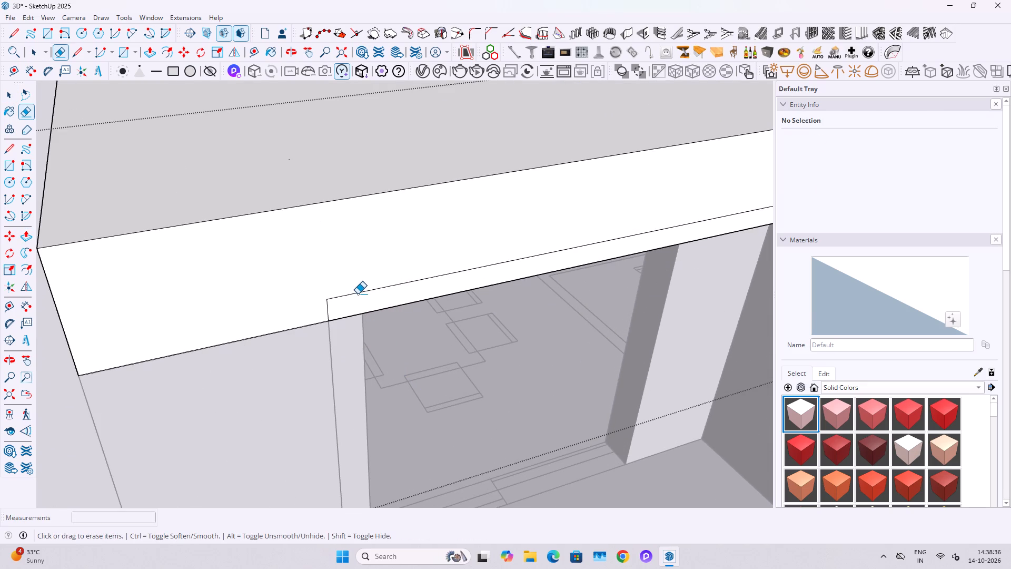
{"action": "left_click_drag", "start_coordinate": [336, 305], "coordinate": [325, 309]}
Erase the remaining leftover block edges at the other end of the balcony's roof front.
{"action": "scroll", "coordinate": [259, 290], "scroll_direction": "down", "scroll_amount": 11}
{"action": "middle_click_drag", "start_coordinate": [574, 264], "coordinate": [274, 416], "text": "shift"}
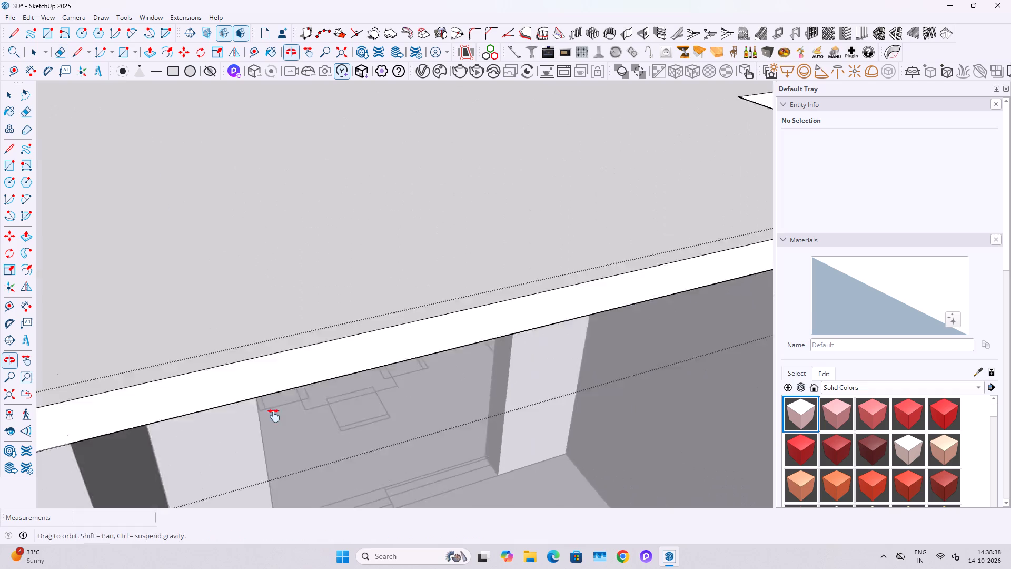
{"action": "middle_click_drag", "start_coordinate": [274, 416], "coordinate": [193, 427], "text": "shift"}
{"action": "middle_click_drag", "start_coordinate": [372, 409], "coordinate": [344, 345], "text": "shift"}
{"action": "scroll", "coordinate": [365, 385], "scroll_direction": "up", "scroll_amount": 4}
{"action": "left_click_drag", "start_coordinate": [334, 350], "coordinate": [326, 358]}
{"action": "left_click_drag", "start_coordinate": [320, 331], "coordinate": [336, 327]}
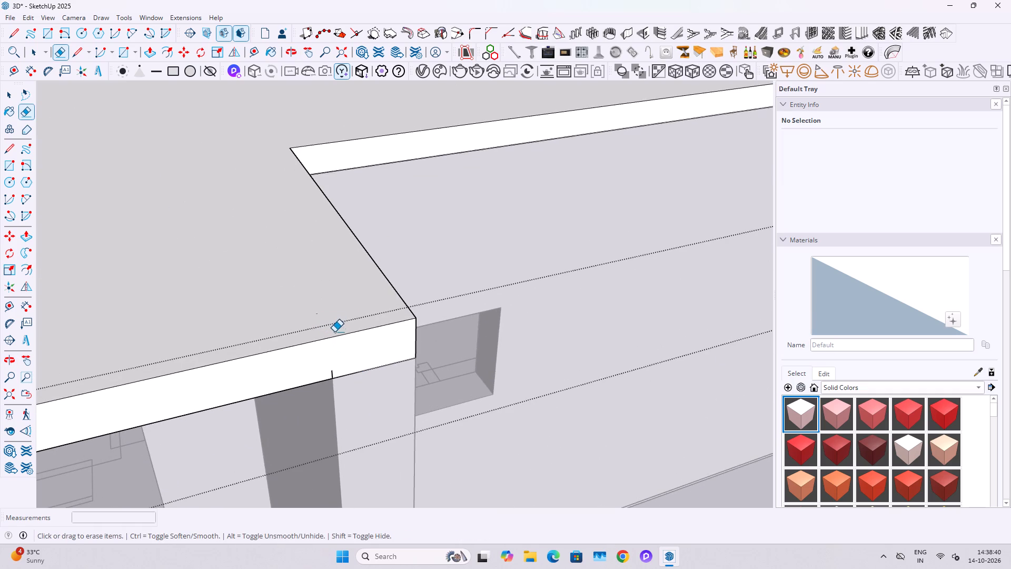
{"action": "scroll", "coordinate": [344, 366], "scroll_direction": "up", "scroll_amount": 3}
{"action": "left_click", "coordinate": [329, 378]}
{"action": "key", "text": "space"}
Display back edges and delete the stray hidden edges inside the roof slab near the balcony's front corner.
{"action": "key", "text": "k"}
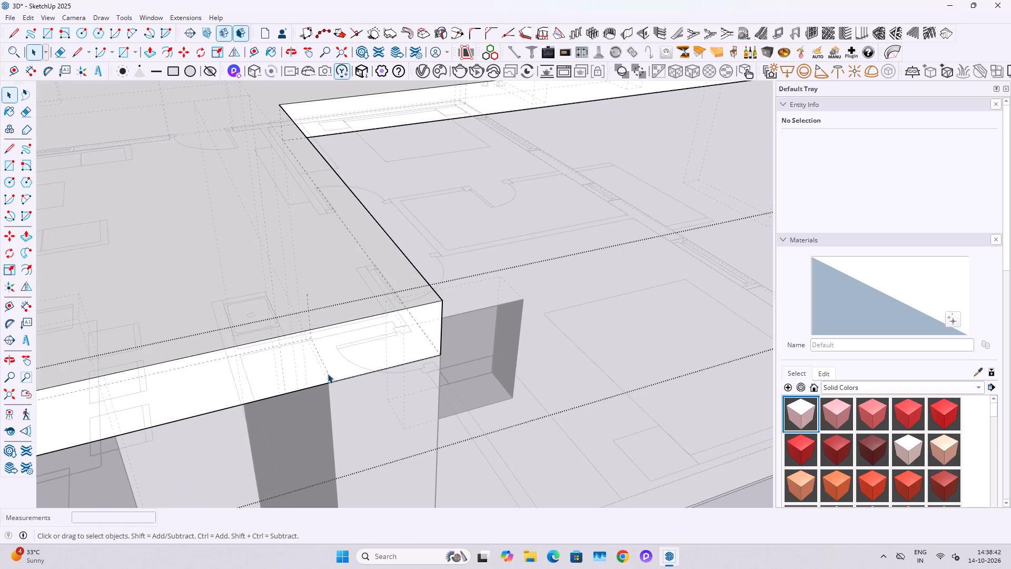
{"action": "middle_click_drag", "start_coordinate": [328, 382], "coordinate": [467, 298]}
{"action": "left_click", "coordinate": [440, 296]}
{"action": "left_click", "coordinate": [436, 297]}
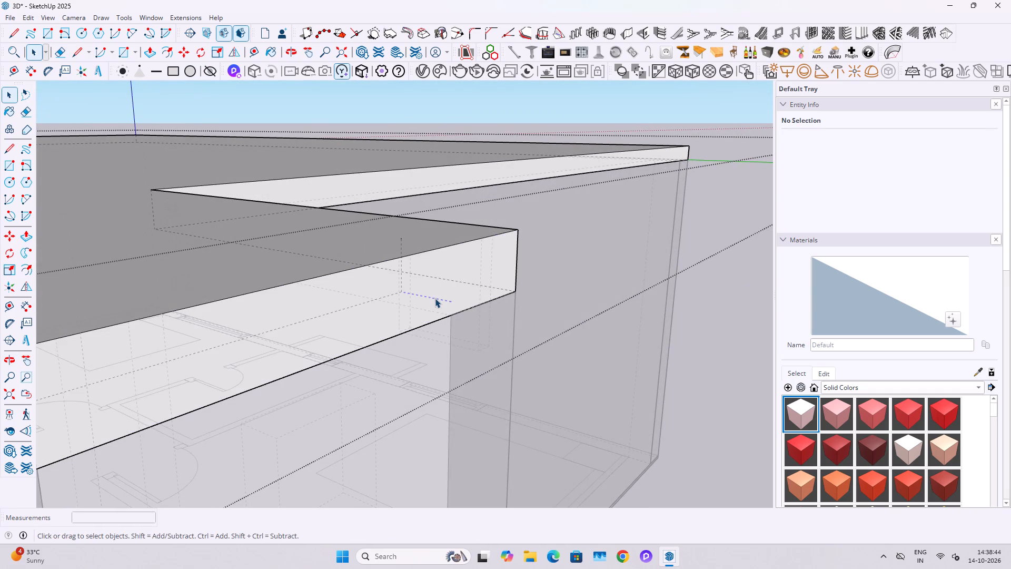
{"action": "key", "text": "Delete"}
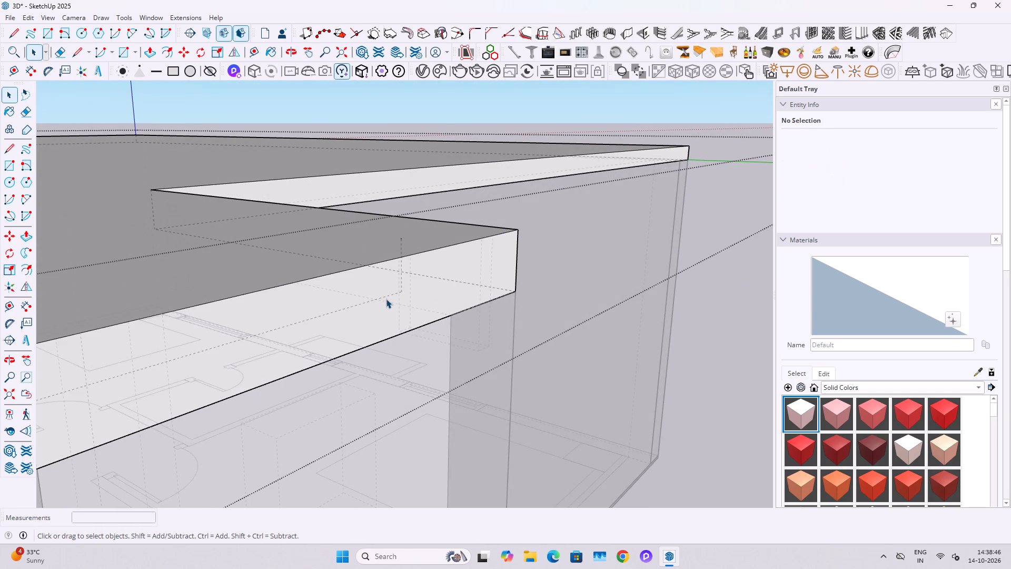
{"action": "left_click", "coordinate": [385, 298]}
{"action": "key", "text": "Delete"}
{"action": "left_click", "coordinate": [402, 284]}
{"action": "key", "text": "Delete"}
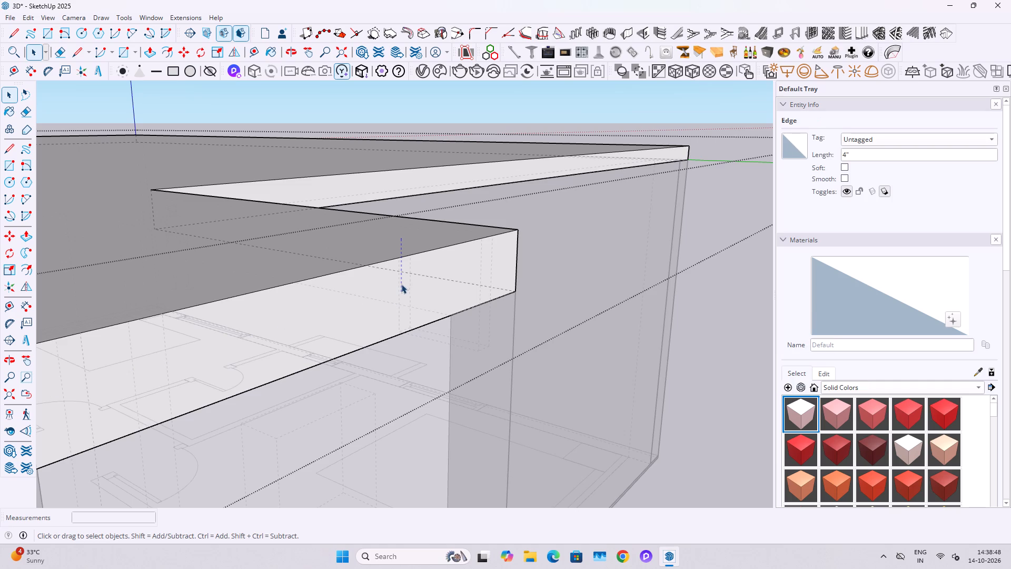
Delete the stray hidden edges inside the opposite balcony corner of the roof slab, turn off back edges and close the group.
{"action": "middle_click_drag", "start_coordinate": [454, 291], "coordinate": [714, 271]}
{"action": "scroll", "coordinate": [710, 280], "scroll_direction": "down", "scroll_amount": 4, "text": "shift"}
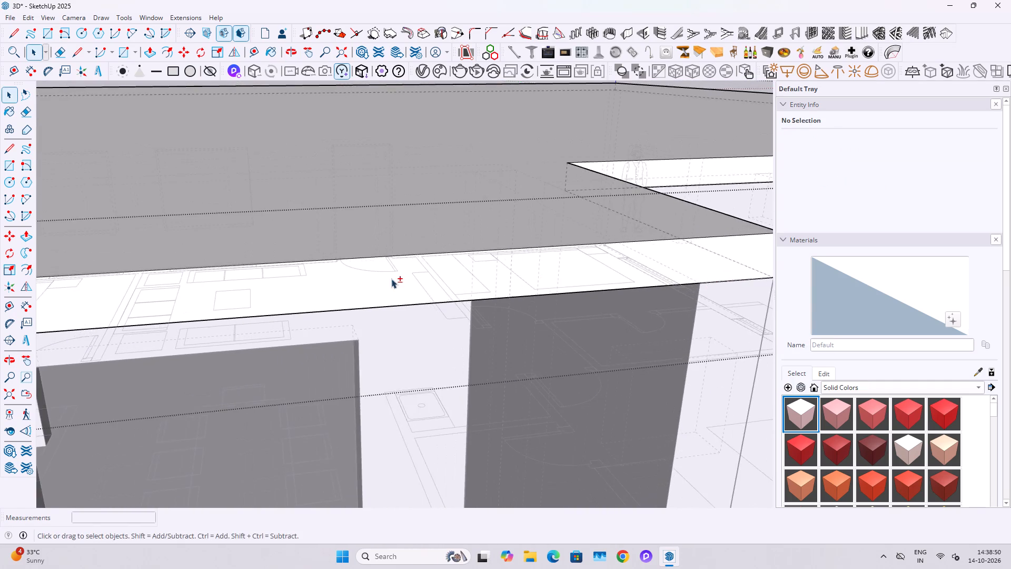
{"action": "middle_click_drag", "start_coordinate": [256, 277], "coordinate": [666, 285], "text": "shift"}
{"action": "middle_click_drag", "start_coordinate": [168, 333], "coordinate": [611, 265], "text": "shift"}
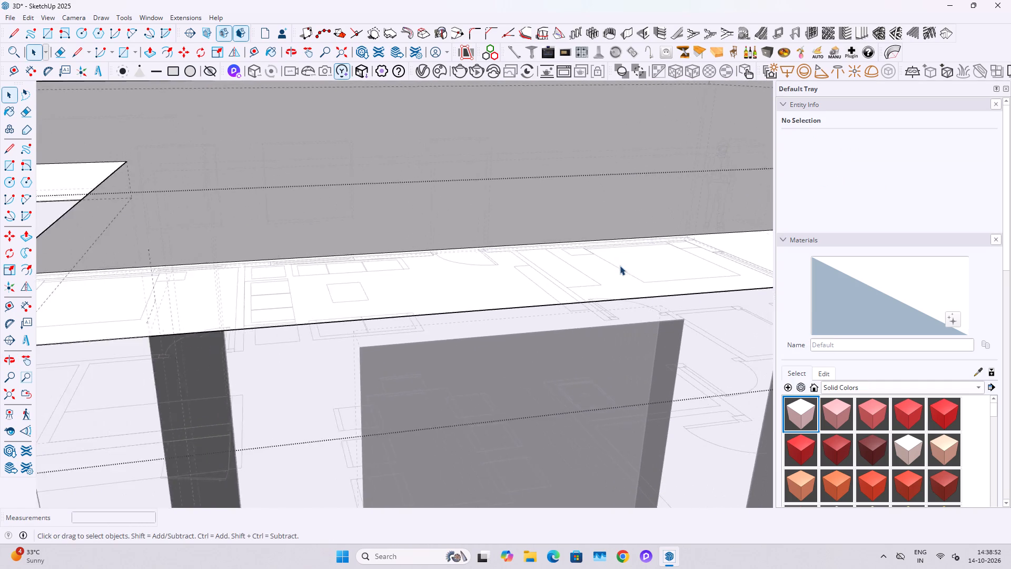
{"action": "scroll", "coordinate": [620, 266], "scroll_direction": "down", "scroll_amount": 4}
{"action": "scroll", "coordinate": [318, 284], "scroll_direction": "up", "scroll_amount": 6}
{"action": "middle_click_drag", "start_coordinate": [377, 283], "coordinate": [195, 285]}
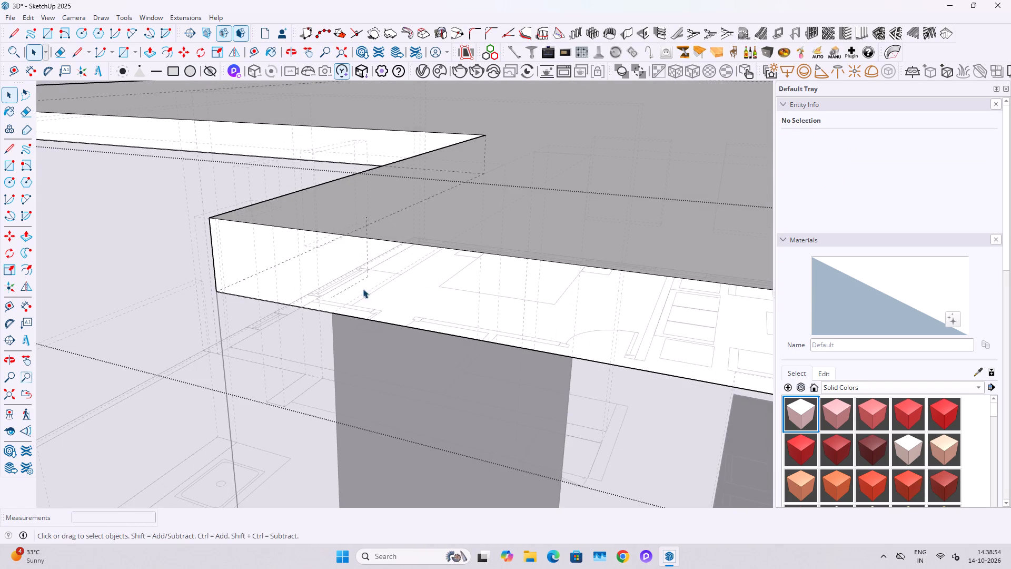
{"action": "left_click", "coordinate": [359, 282]}
{"action": "key", "text": "Delete"}
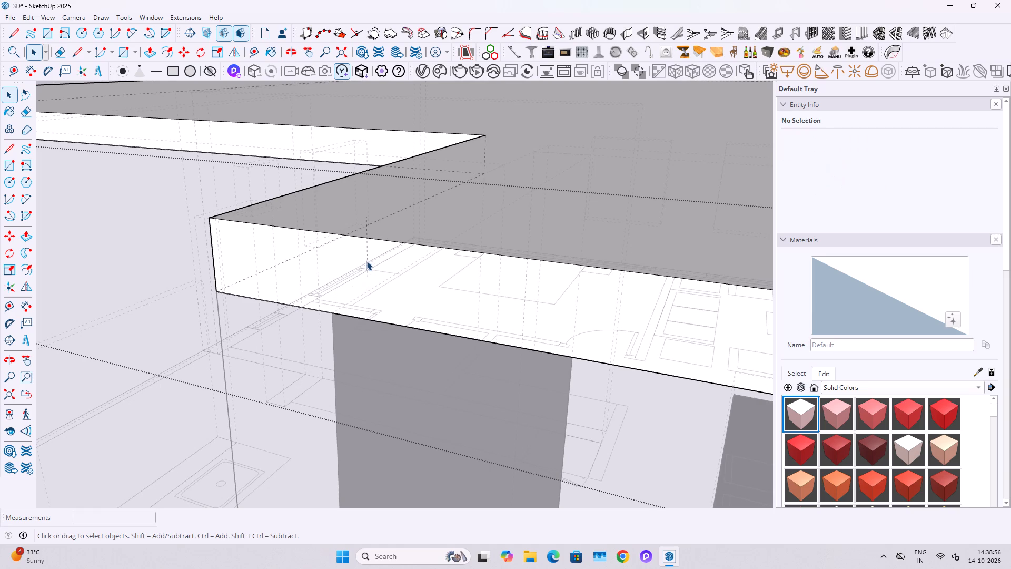
{"action": "left_click", "coordinate": [366, 261]}
{"action": "key", "text": "Delete"}
{"action": "scroll", "coordinate": [355, 312], "scroll_direction": "down", "scroll_amount": 8}
{"action": "key", "text": "Escape"}
{"action": "key", "text": "k"}
{"action": "key", "text": "space"}
{"action": "scroll", "coordinate": [361, 337], "scroll_direction": "down", "scroll_amount": 13}
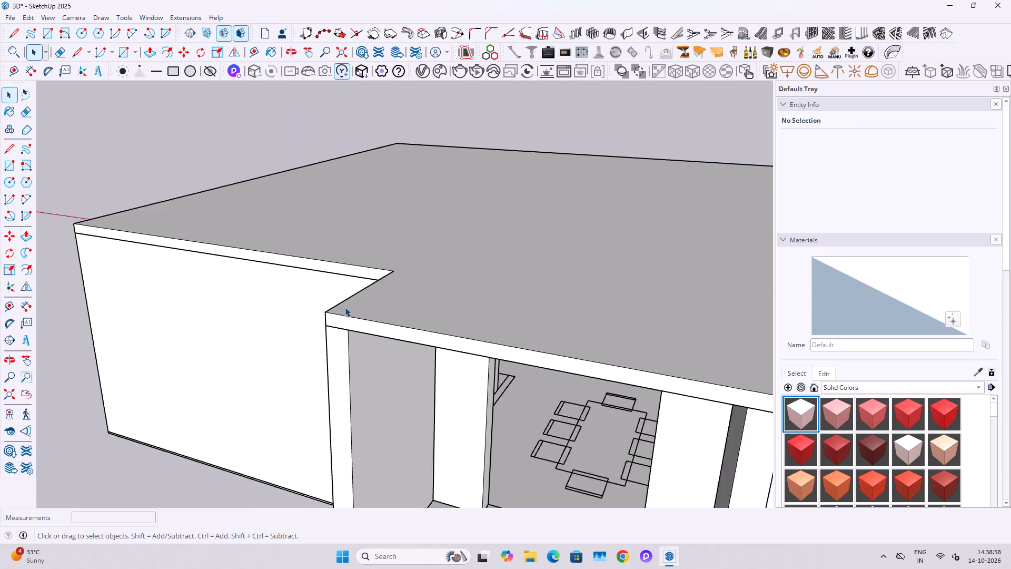
{"action": "scroll", "coordinate": [345, 307], "scroll_direction": "down", "scroll_amount": 13}
{"action": "key", "text": "Escape"}
{"action": "key", "text": "Escape"}
{"action": "left_click", "coordinate": [139, 495]}
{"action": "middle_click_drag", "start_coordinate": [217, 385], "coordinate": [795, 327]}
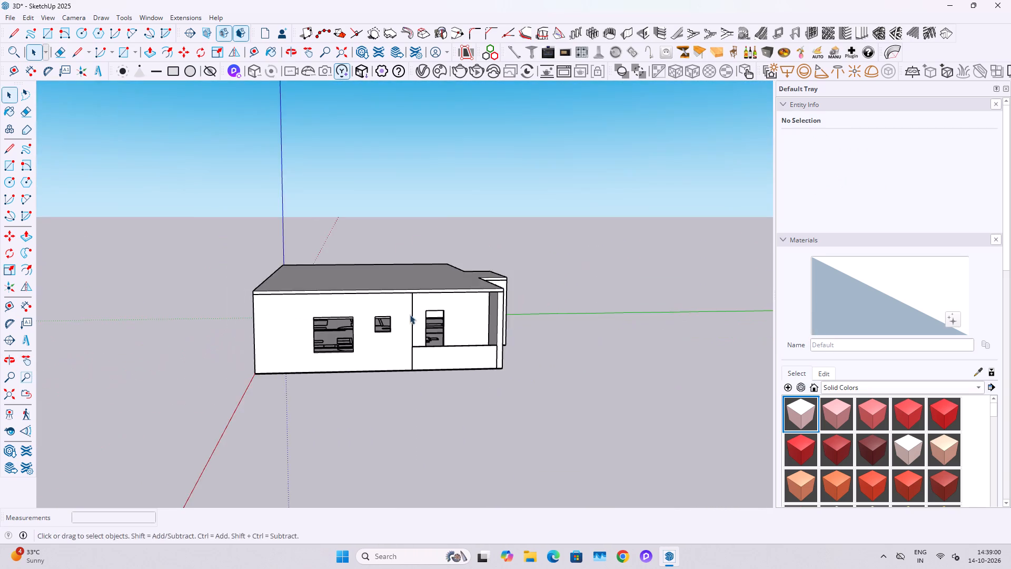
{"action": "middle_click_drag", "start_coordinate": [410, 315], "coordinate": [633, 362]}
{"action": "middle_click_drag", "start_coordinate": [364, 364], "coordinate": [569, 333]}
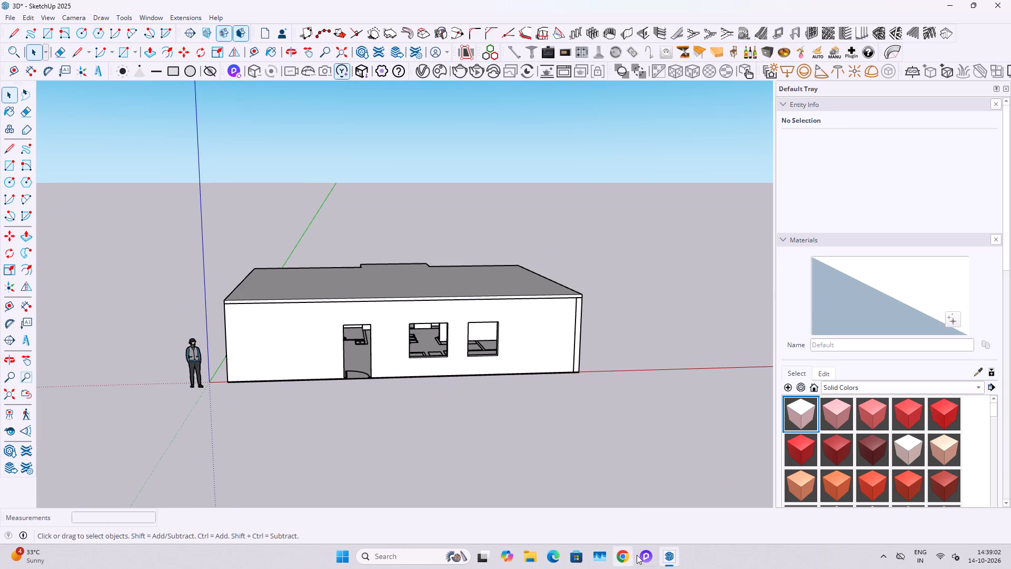
Switch to Google Chrome, search for 3D Warehouse and open its website.
{"action": "left_click", "coordinate": [623, 558]}
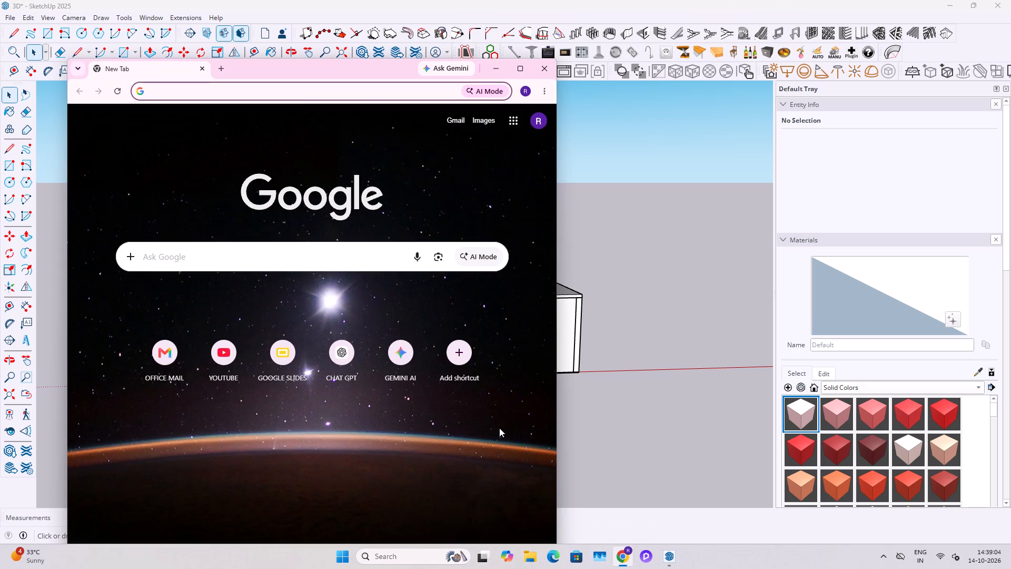
{"action": "left_click", "coordinate": [352, 253]}
{"action": "type", "text": "3D"}
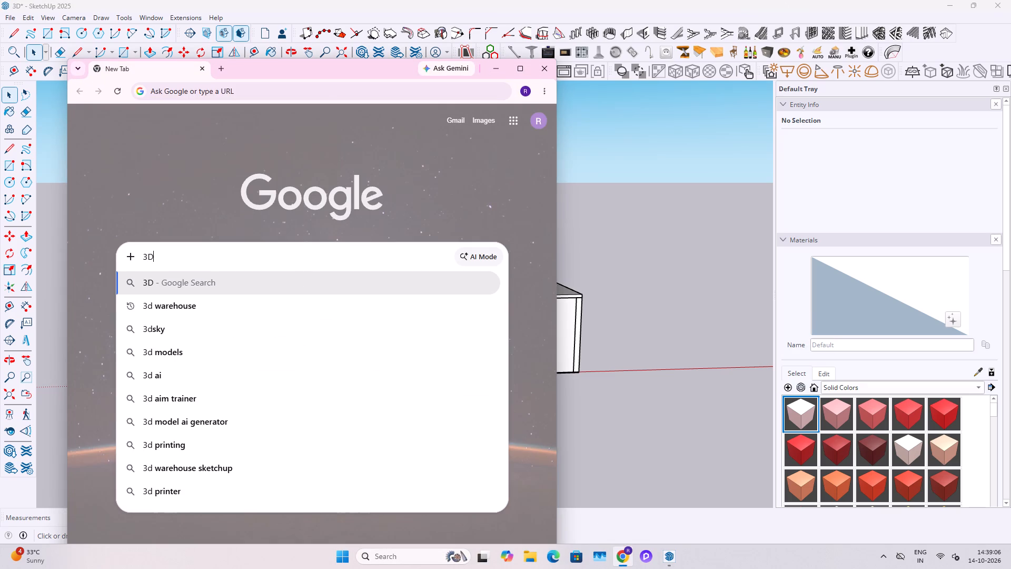
{"action": "left_click", "coordinate": [250, 314]}
{"action": "left_click", "coordinate": [155, 208]}
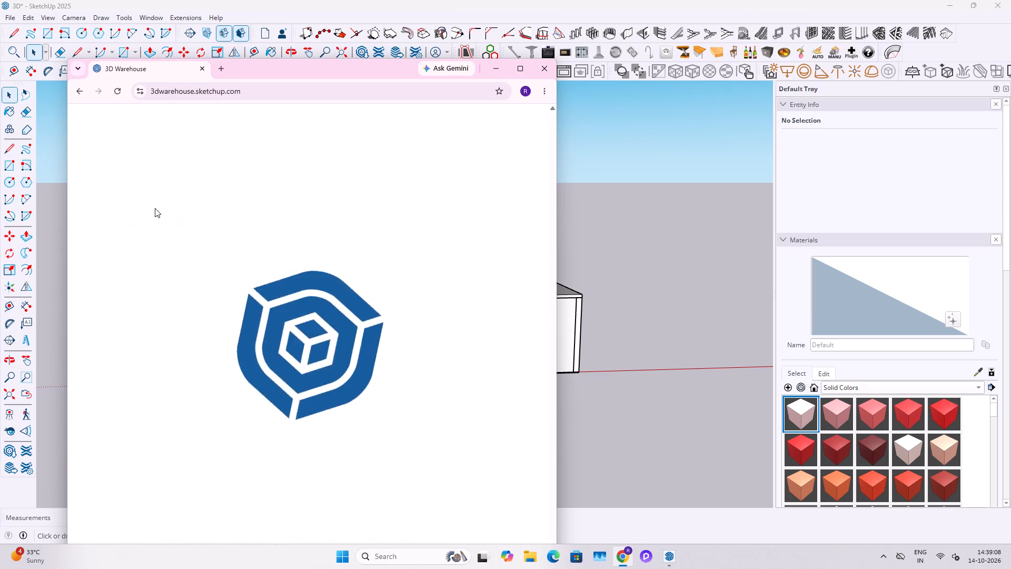
Search the 3D Warehouse for WINDOW.
{"action": "left_click", "coordinate": [277, 124]}
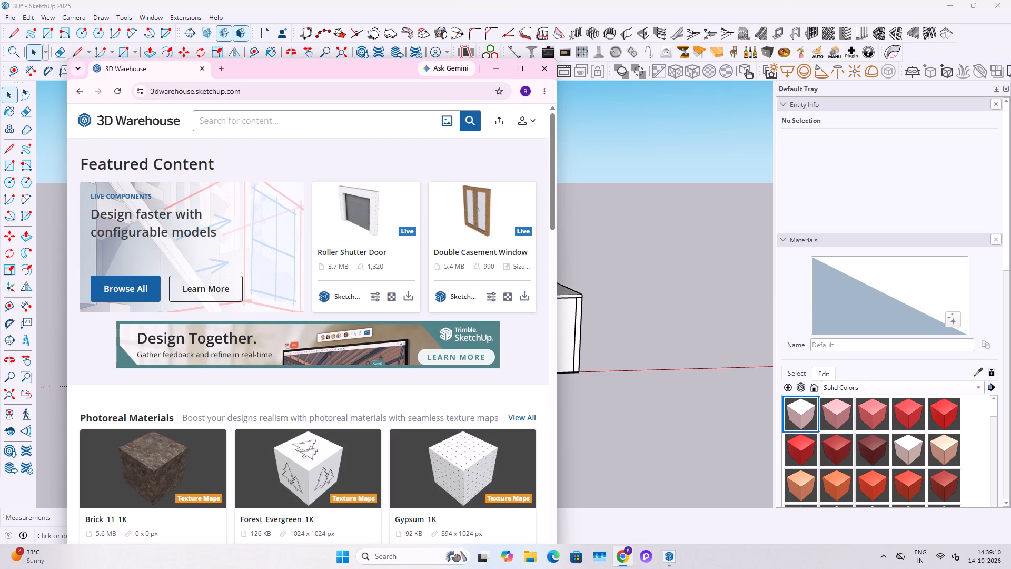
{"action": "type", "text": "WINDOW"}
{"action": "key", "text": "Return"}
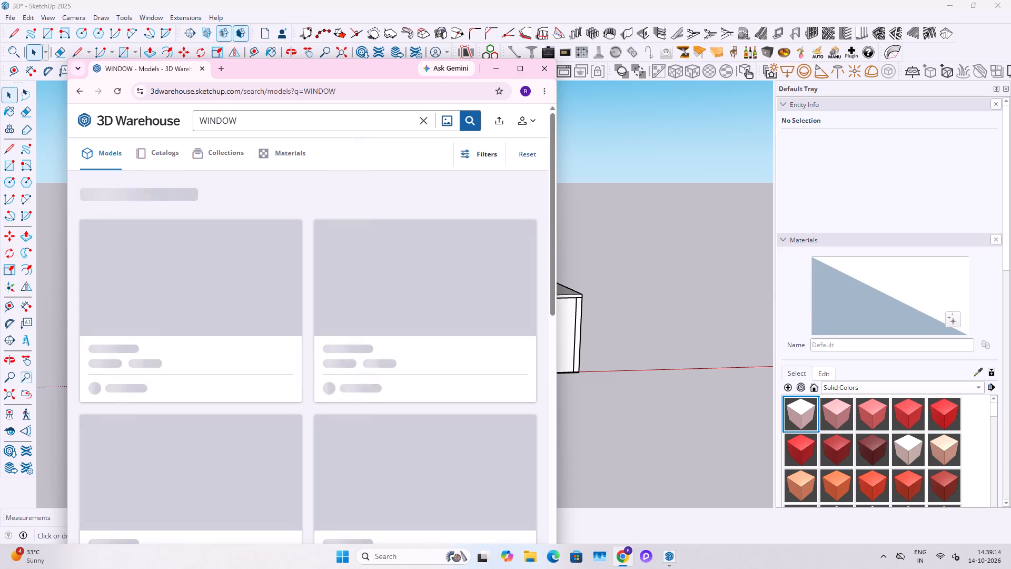
Browse the window models for a two-panel sliding window suited to the house openings.
{"action": "scroll", "coordinate": [295, 300], "scroll_direction": "down", "scroll_amount": 5}
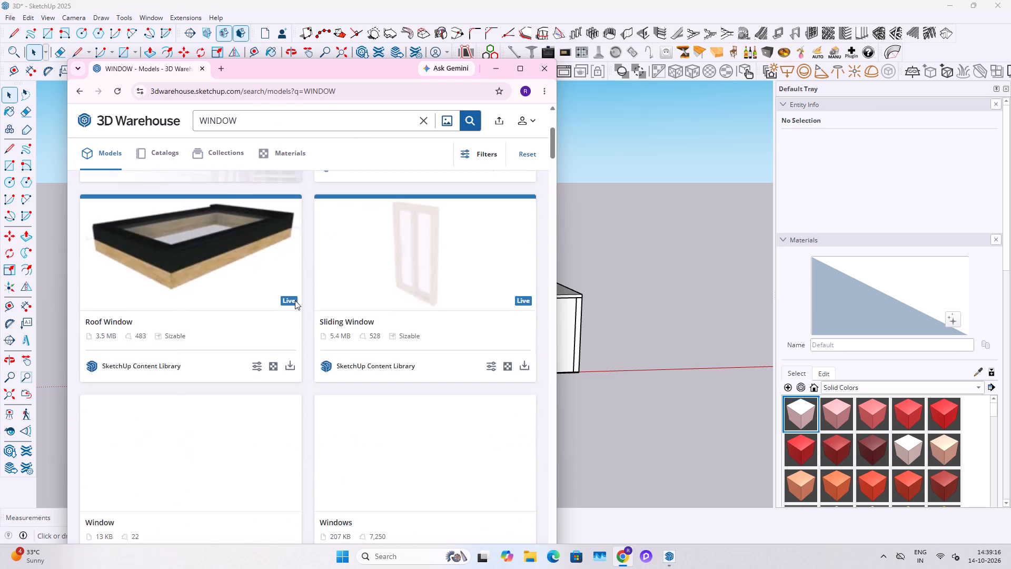
{"action": "scroll", "coordinate": [295, 301], "scroll_direction": "down", "scroll_amount": 4}
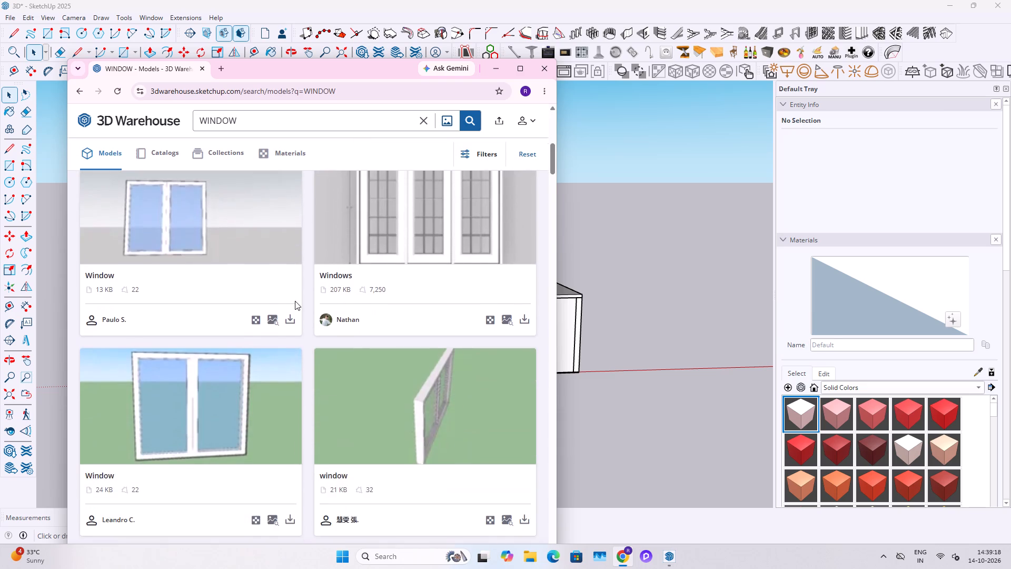
{"action": "scroll", "coordinate": [295, 301], "scroll_direction": "down", "scroll_amount": 10}
{"action": "scroll", "coordinate": [308, 301], "scroll_direction": "up", "scroll_amount": 4}
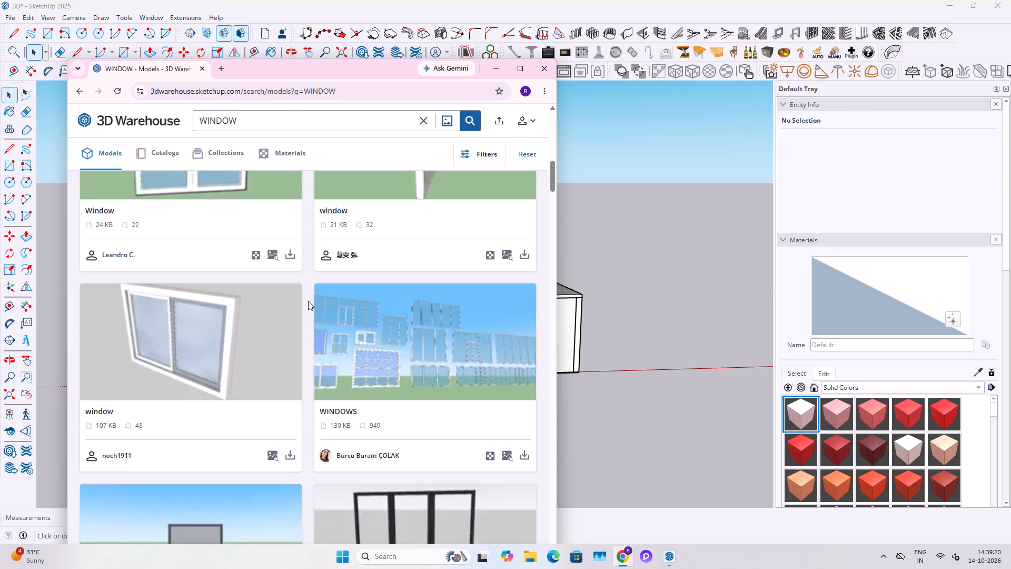
{"action": "scroll", "coordinate": [308, 301], "scroll_direction": "up", "scroll_amount": 14}
{"action": "scroll", "coordinate": [308, 301], "scroll_direction": "down", "scroll_amount": 1}
{"action": "scroll", "coordinate": [308, 301], "scroll_direction": "up", "scroll_amount": 4}
{"action": "scroll", "coordinate": [308, 301], "scroll_direction": "down", "scroll_amount": 5}
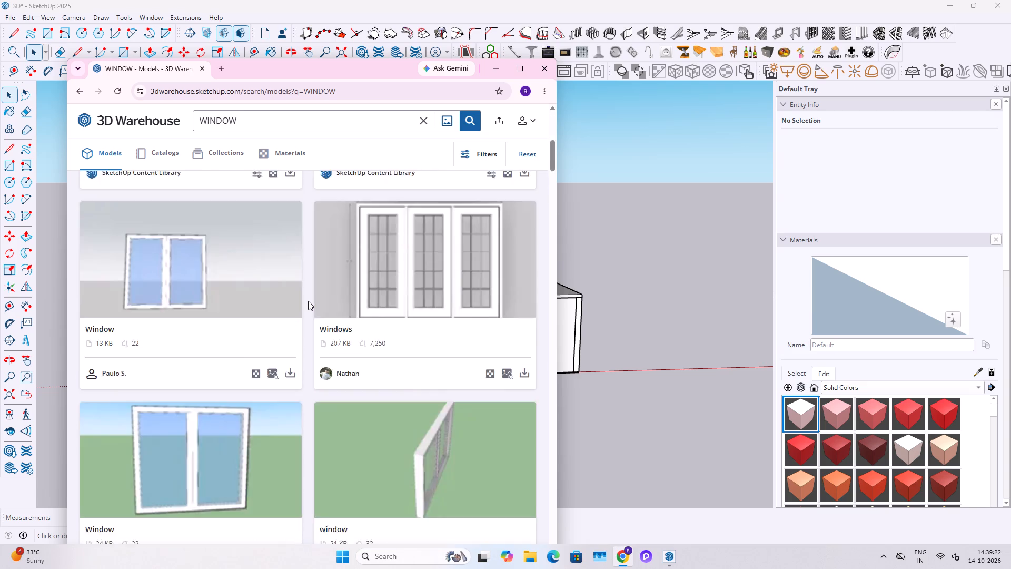
{"action": "scroll", "coordinate": [308, 301], "scroll_direction": "down", "scroll_amount": 19}
{"action": "scroll", "coordinate": [308, 301], "scroll_direction": "down", "scroll_amount": 4}
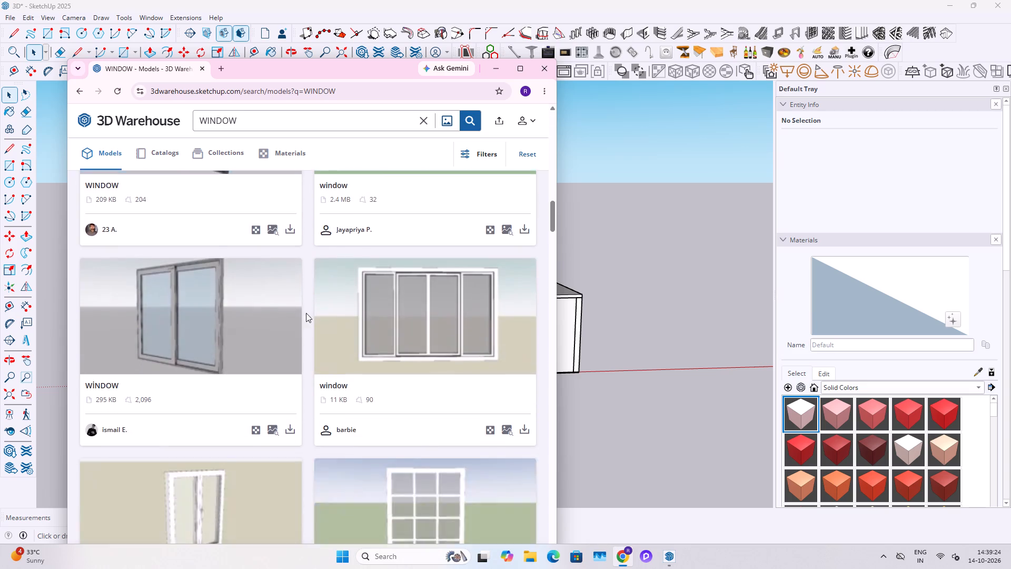
{"action": "scroll", "coordinate": [284, 339], "scroll_direction": "up", "scroll_amount": 1}
Download the grey-framed two-panel sliding window model as a SketchUp file and save it as AS-120-mm in Downloads.
{"action": "left_click", "coordinate": [290, 371]}
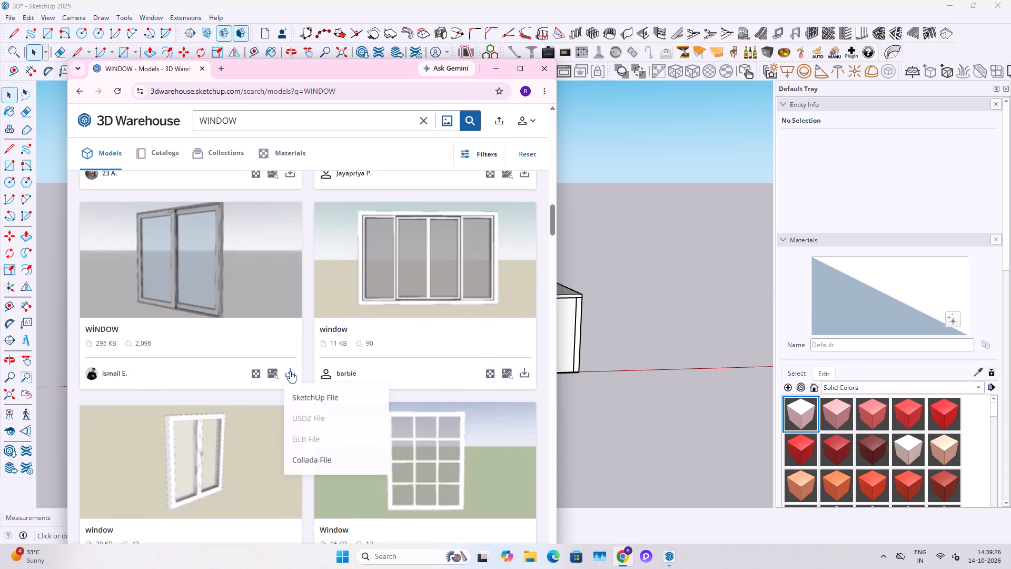
{"action": "left_click", "coordinate": [319, 402]}
{"action": "scroll", "coordinate": [326, 370], "scroll_direction": "down", "scroll_amount": 5}
{"action": "scroll", "coordinate": [327, 368], "scroll_direction": "up", "scroll_amount": 4}
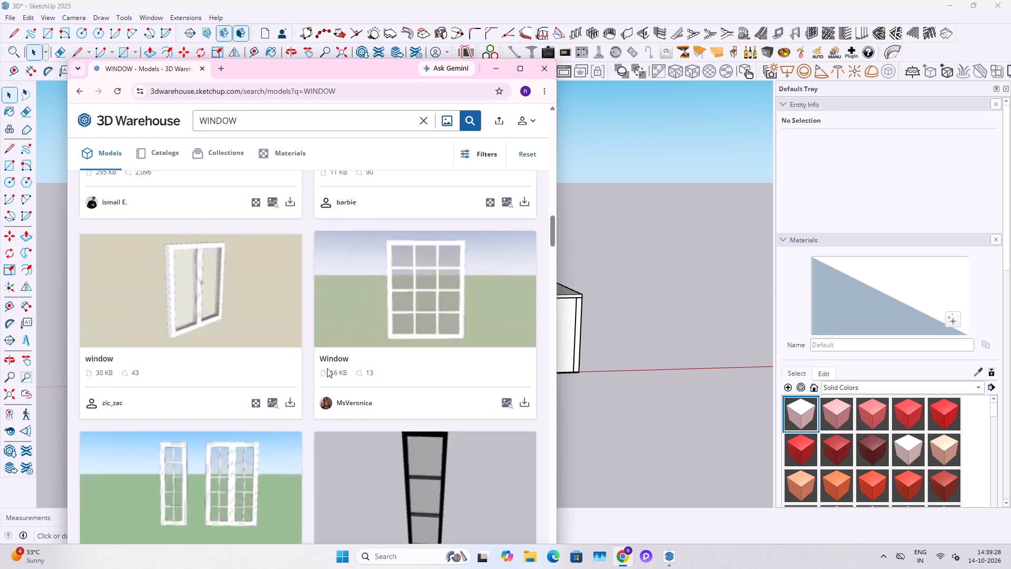
{"action": "scroll", "coordinate": [328, 368], "scroll_direction": "up", "scroll_amount": 2}
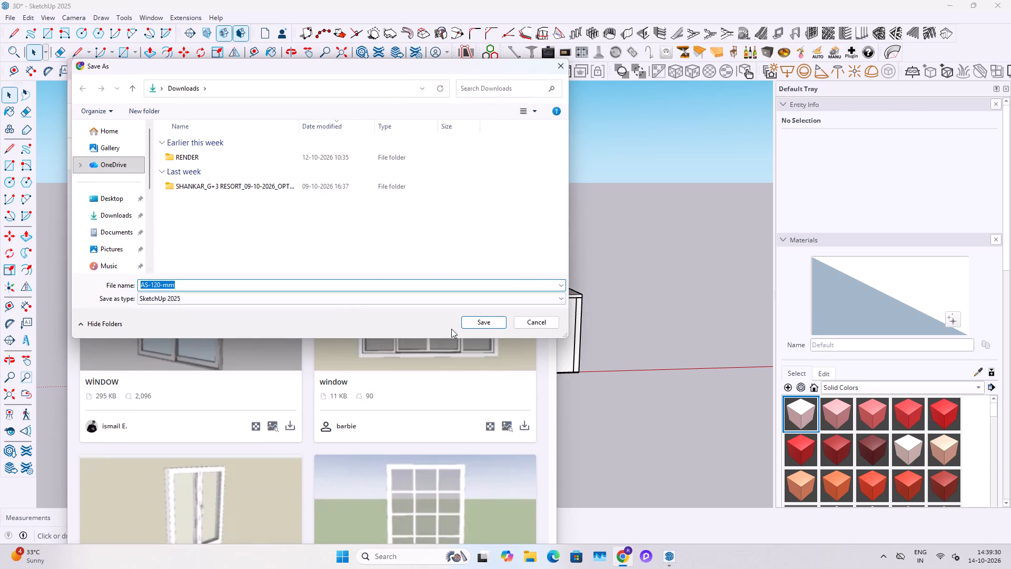
{"action": "left_click", "coordinate": [459, 322]}
{"action": "left_click", "coordinate": [488, 320]}
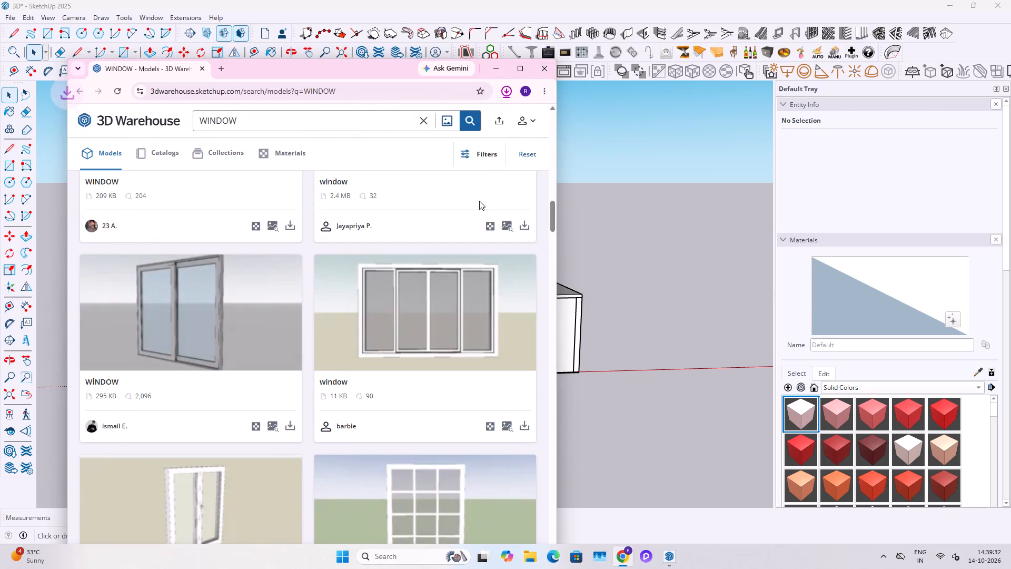
Switch to SketchUp and place the downloaded sliding window in front of the house.
{"action": "left_click_drag", "start_coordinate": [434, 117], "coordinate": [671, 562]}
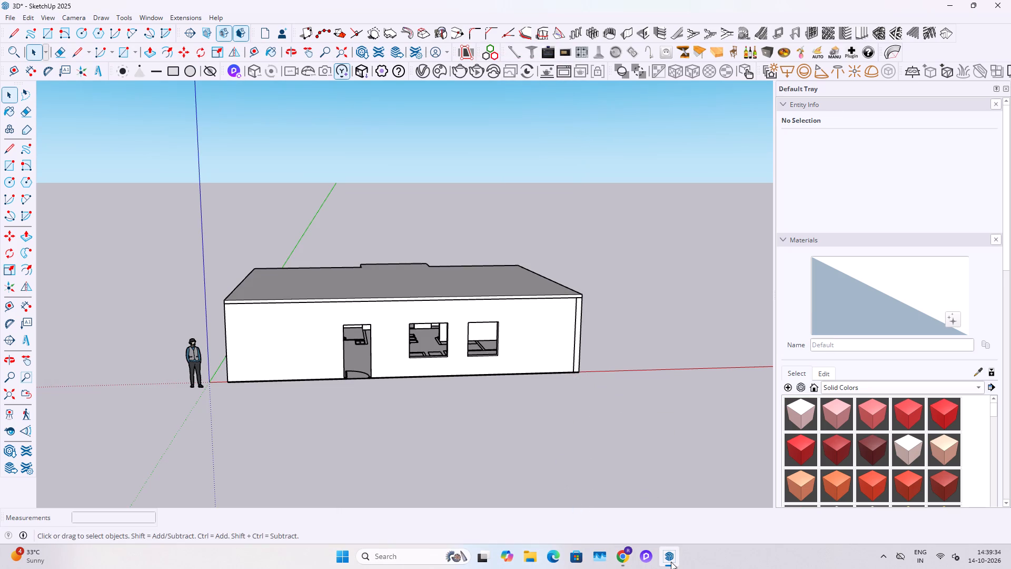
{"action": "left_click_drag", "start_coordinate": [671, 562], "coordinate": [526, 428]}
{"action": "scroll", "coordinate": [544, 423], "scroll_direction": "up", "scroll_amount": 7}
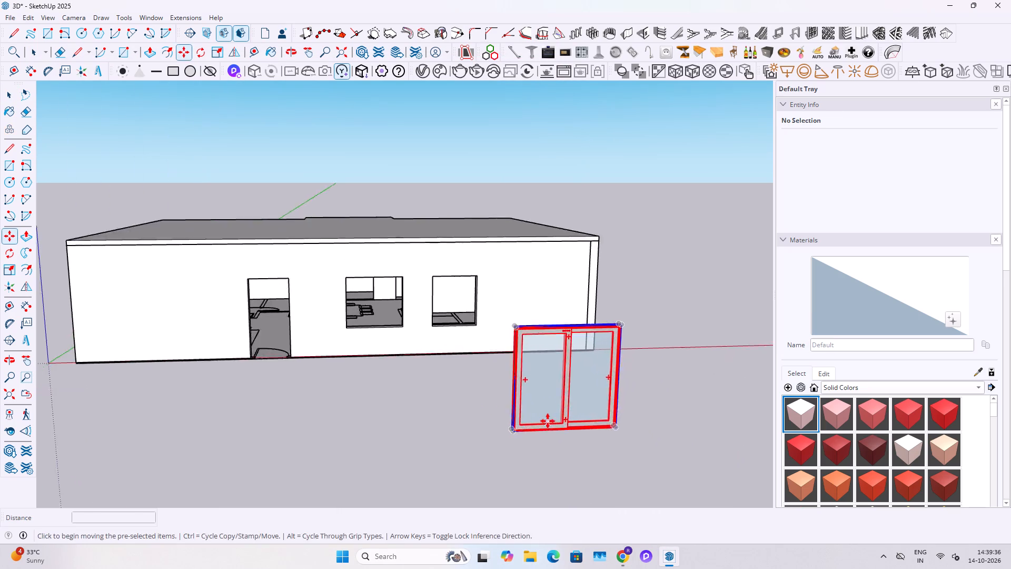
{"action": "scroll", "coordinate": [548, 421], "scroll_direction": "up", "scroll_amount": 10}
{"action": "key", "text": "space"}
Unlock the FIX LEAF component nested inside the imported sliding window and close the component.
{"action": "double_click", "coordinate": [520, 429]}
{"action": "scroll", "coordinate": [518, 434], "scroll_direction": "up", "scroll_amount": 5}
{"action": "left_click", "coordinate": [517, 440]}
{"action": "right_click", "coordinate": [517, 440]}
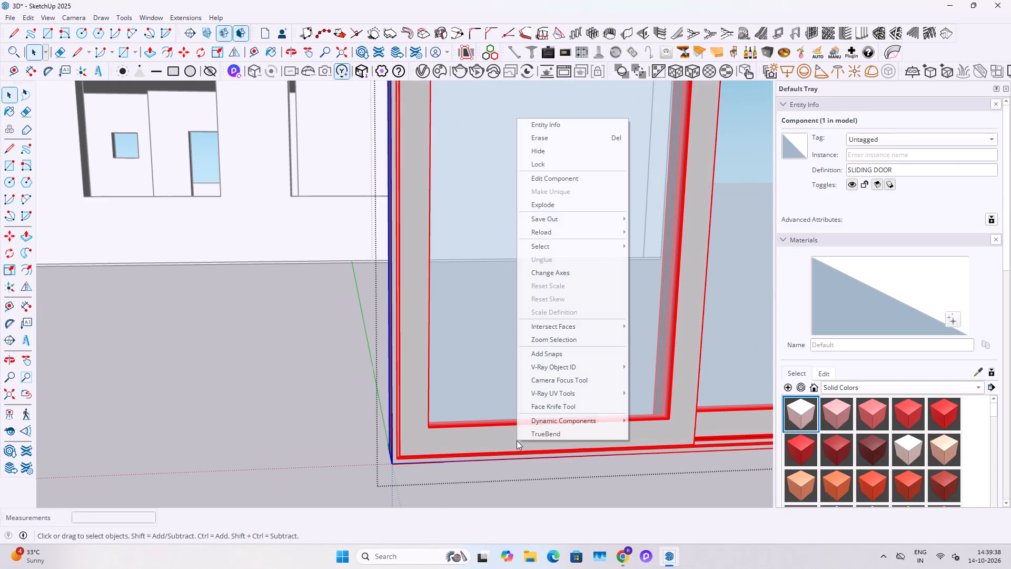
{"action": "triple_click", "coordinate": [491, 440]}
{"action": "right_click", "coordinate": [490, 440]}
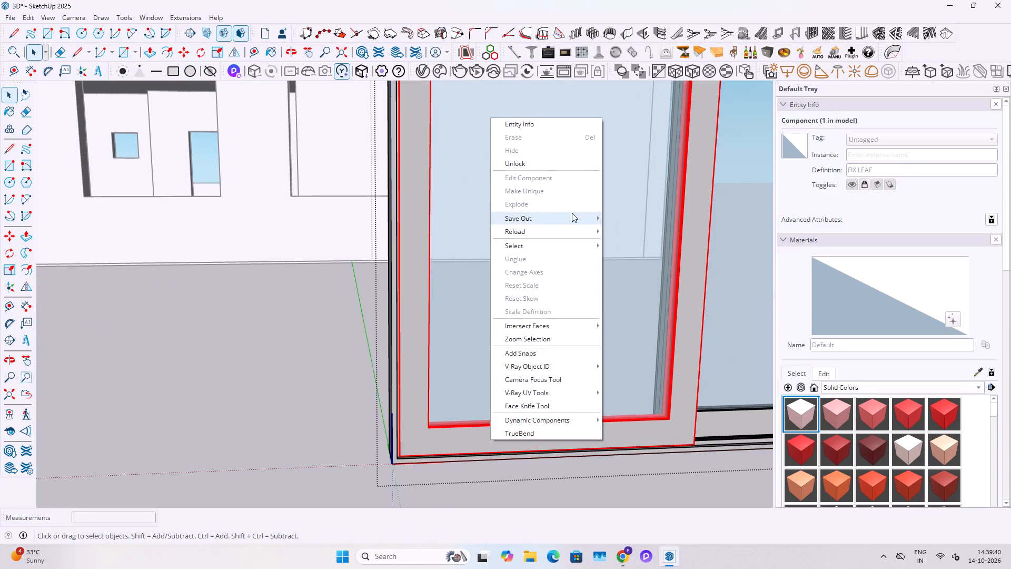
{"action": "left_click", "coordinate": [551, 162]}
{"action": "key", "text": "Escape"}
{"action": "scroll", "coordinate": [389, 246], "scroll_direction": "down", "scroll_amount": 4}
{"action": "key", "text": "Escape"}
{"action": "key", "text": "Escape"}
Unlock the SLIDE LEAF component nested inside the sliding window and close the component.
{"action": "double_click", "coordinate": [583, 320]}
{"action": "scroll", "coordinate": [583, 320], "scroll_direction": "up", "scroll_amount": 4}
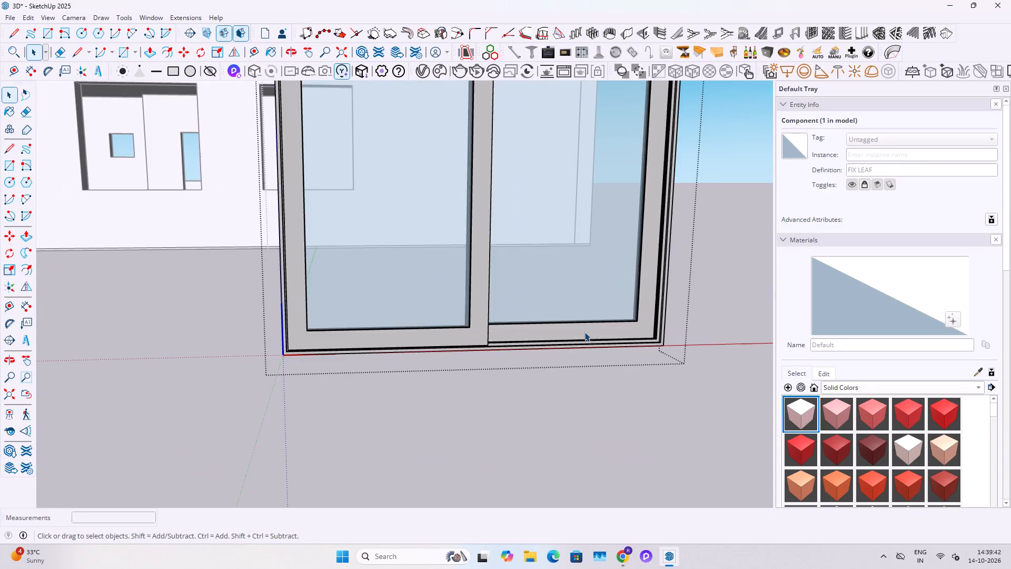
{"action": "left_click", "coordinate": [584, 332]}
{"action": "scroll", "coordinate": [584, 332], "scroll_direction": "up", "scroll_amount": 4}
{"action": "double_click", "coordinate": [584, 332]}
{"action": "left_click", "coordinate": [583, 329]}
{"action": "right_click", "coordinate": [583, 329]}
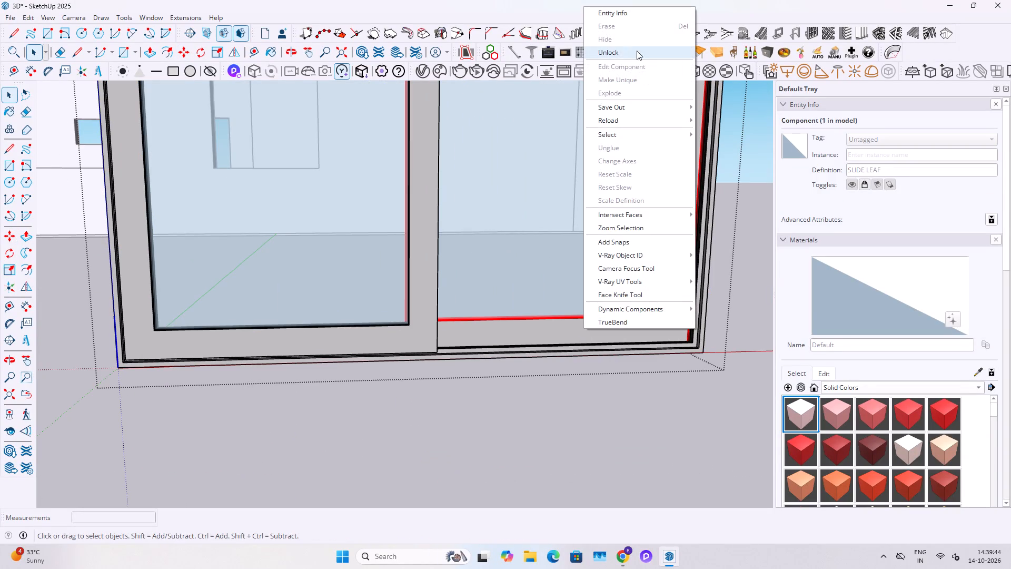
{"action": "left_click", "coordinate": [625, 48]}
{"action": "key", "text": "Escape"}
{"action": "key", "text": "Escape"}
Unlock the FRAME component nested inside the sliding window and exit all component editing.
{"action": "left_click", "coordinate": [701, 222]}
{"action": "right_click", "coordinate": [705, 224]}
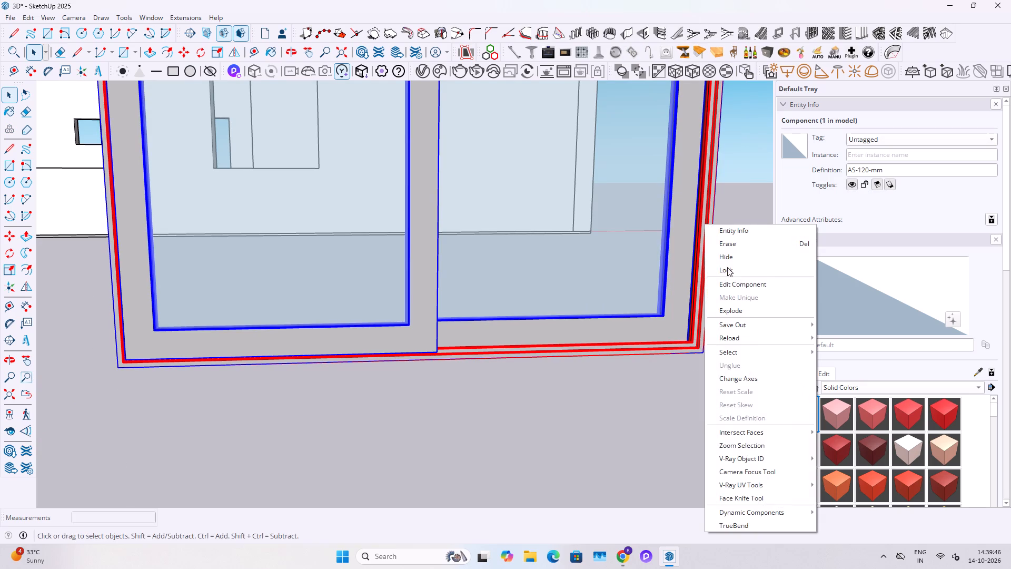
{"action": "triple_click", "coordinate": [706, 204]}
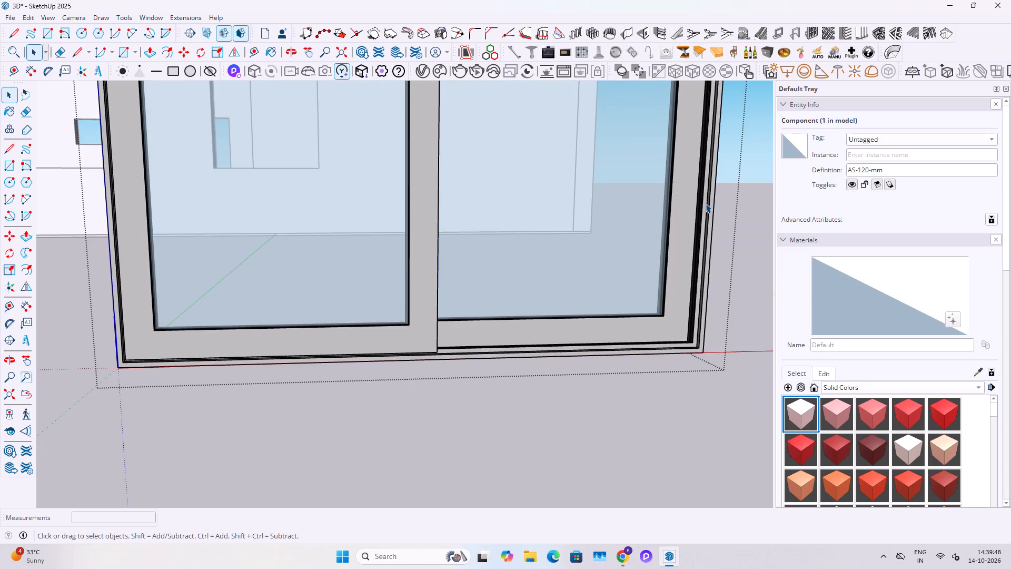
{"action": "right_click", "coordinate": [706, 203]}
{"action": "key", "text": "Escape"}
{"action": "triple_click", "coordinate": [705, 209]}
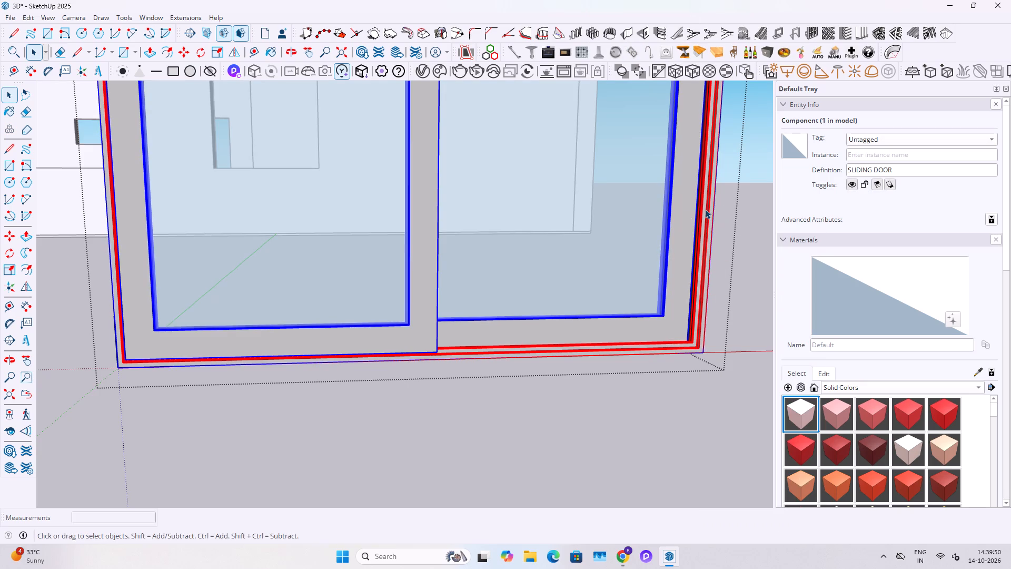
{"action": "right_click", "coordinate": [705, 209]}
{"action": "left_click", "coordinate": [730, 258]}
{"action": "key", "text": "Escape"}
{"action": "key", "text": "Escape"}
{"action": "scroll", "coordinate": [617, 358], "scroll_direction": "down", "scroll_amount": 7}
{"action": "key", "text": "Escape"}
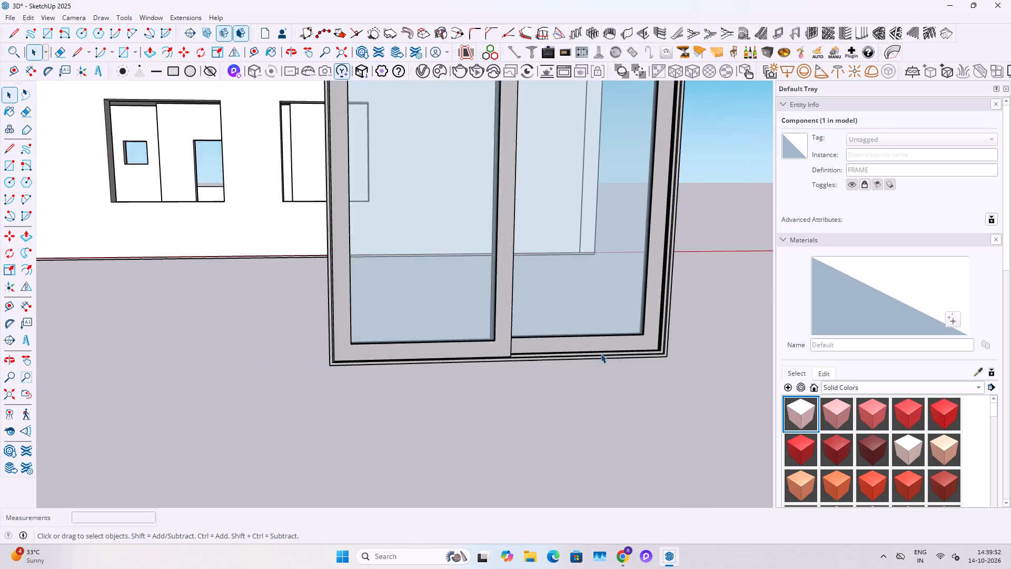
{"action": "scroll", "coordinate": [601, 354], "scroll_direction": "down", "scroll_amount": 4}
{"action": "key", "text": "Escape"}
{"action": "key", "text": "Escape"}
Move the whole sliding window by its bottom frame corner to the matching corner of the front wall's end window opening.
{"action": "left_click", "coordinate": [487, 333]}
{"action": "middle_click_drag", "start_coordinate": [487, 335], "coordinate": [597, 358]}
{"action": "scroll", "coordinate": [543, 366], "scroll_direction": "up", "scroll_amount": 8}
{"action": "key", "text": "n"}
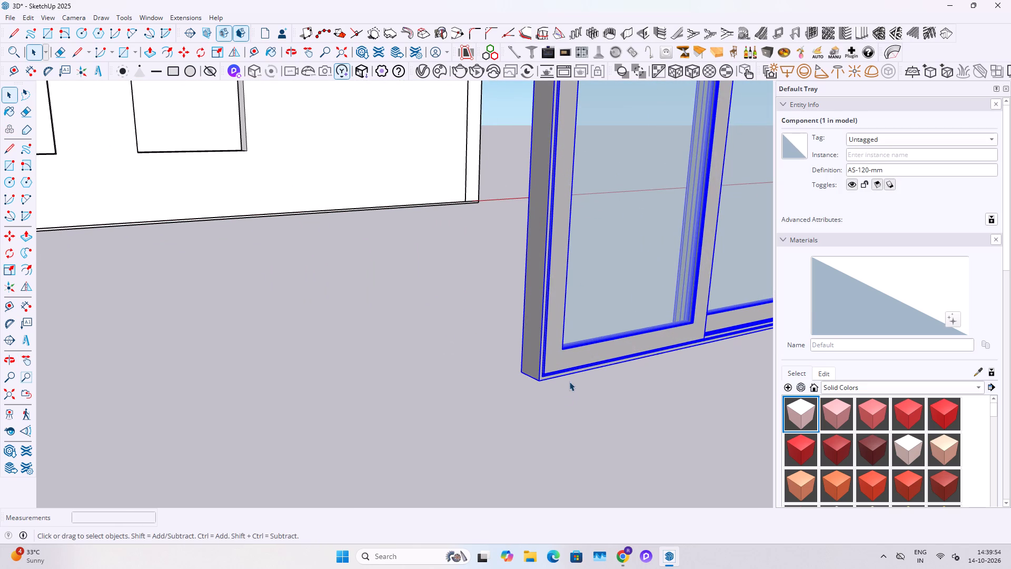
{"action": "key", "text": "m"}
{"action": "left_click", "coordinate": [535, 380]}
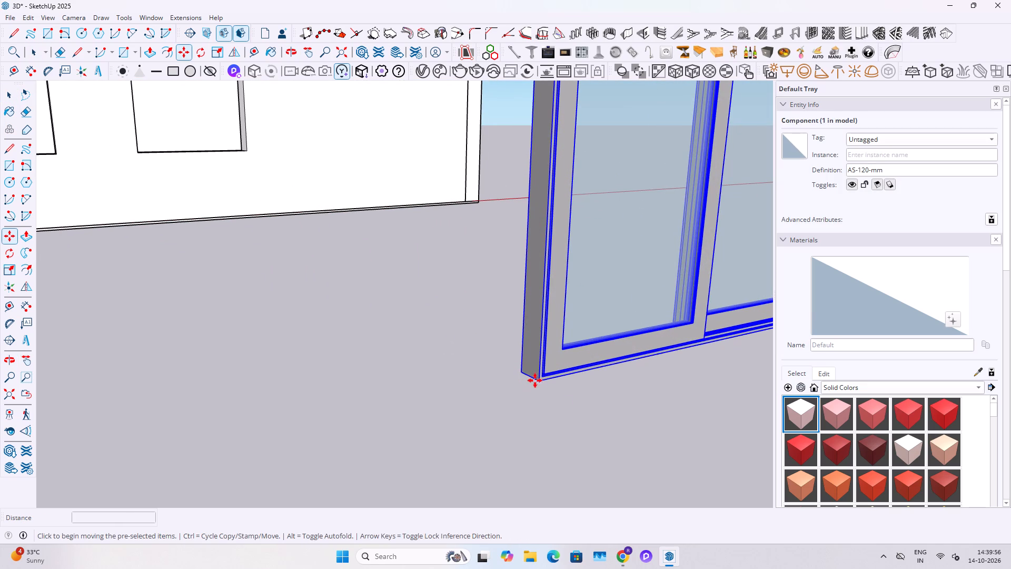
{"action": "scroll", "coordinate": [350, 253], "scroll_direction": "down", "scroll_amount": 4}
{"action": "middle_click_drag", "start_coordinate": [313, 250], "coordinate": [391, 343]}
{"action": "scroll", "coordinate": [256, 240], "scroll_direction": "up", "scroll_amount": 6}
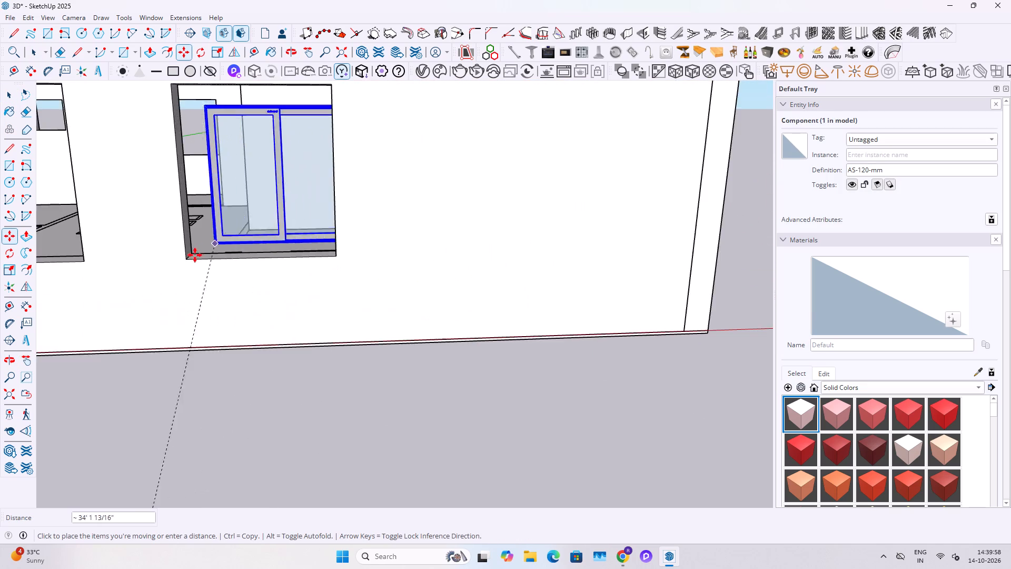
{"action": "scroll", "coordinate": [195, 255], "scroll_direction": "up", "scroll_amount": 9}
{"action": "left_click", "coordinate": [182, 262]}
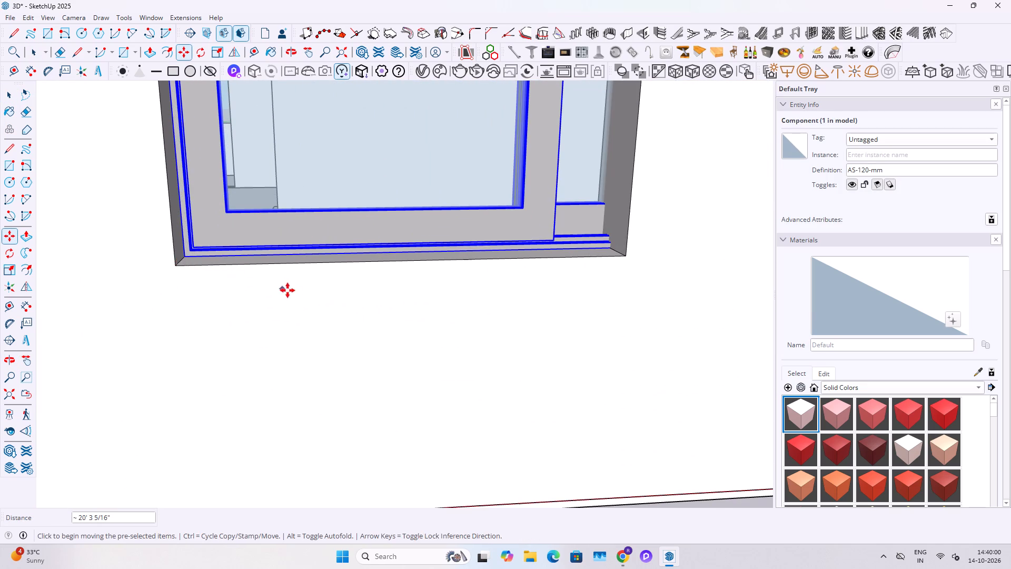
With back edges displayed, scale the sliding window from its far upper corner down to the opening's size, then hide back edges.
{"action": "scroll", "coordinate": [289, 291], "scroll_direction": "down", "scroll_amount": 3}
{"action": "middle_click_drag", "start_coordinate": [352, 246], "coordinate": [374, 365]}
{"action": "scroll", "coordinate": [374, 350], "scroll_direction": "down", "scroll_amount": 14}
{"action": "key", "text": "space"}
{"action": "key", "text": "s"}
{"action": "scroll", "coordinate": [443, 278], "scroll_direction": "up", "scroll_amount": 4}
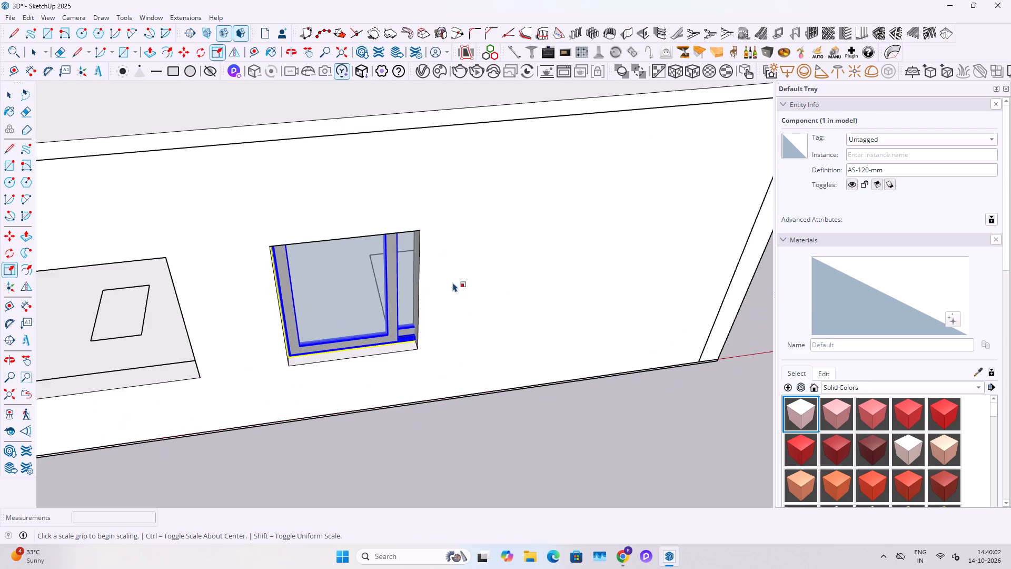
{"action": "middle_click_drag", "start_coordinate": [469, 288], "coordinate": [503, 295]}
{"action": "key", "text": "k"}
{"action": "scroll", "coordinate": [567, 140], "scroll_direction": "up", "scroll_amount": 6}
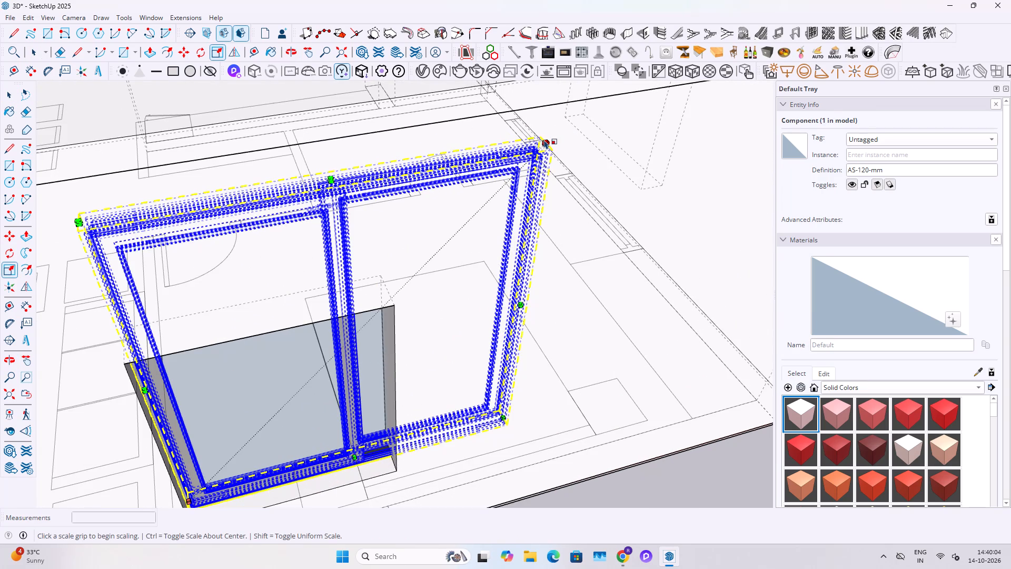
{"action": "left_click", "coordinate": [544, 140]}
{"action": "middle_click_drag", "start_coordinate": [386, 301], "coordinate": [360, 184]}
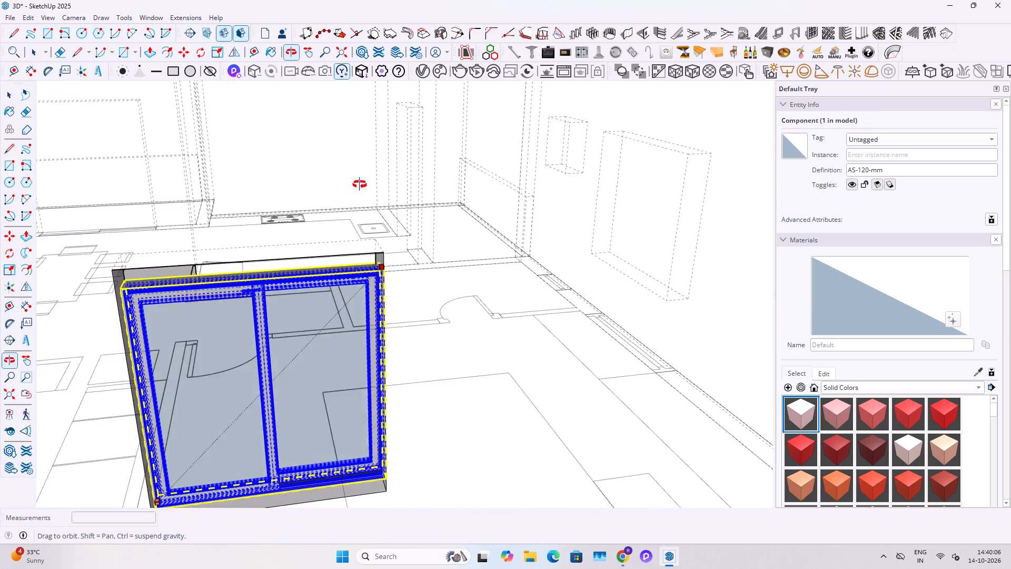
{"action": "middle_click_drag", "start_coordinate": [360, 184], "coordinate": [359, 180]}
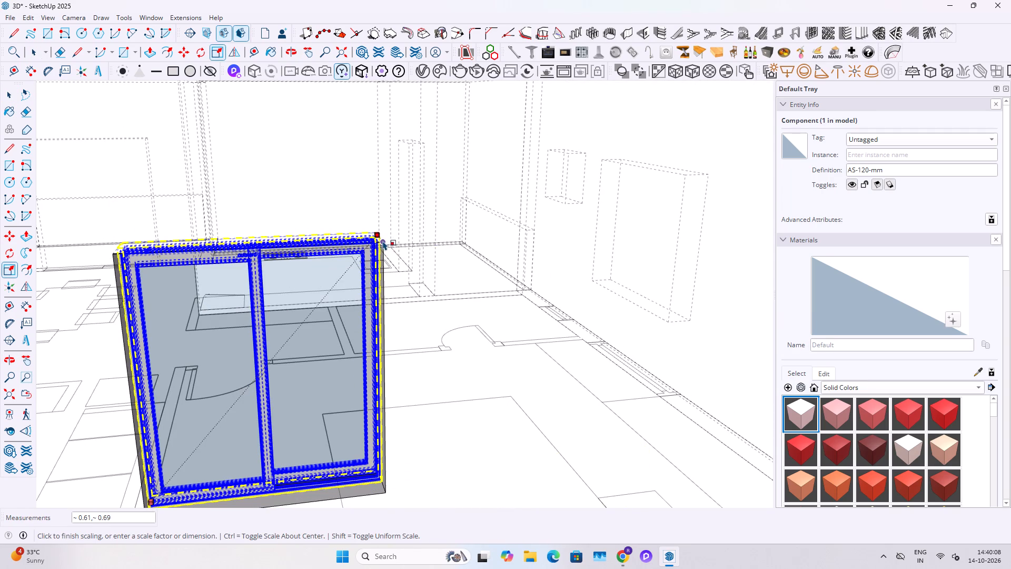
{"action": "left_click", "coordinate": [383, 241]}
{"action": "key", "text": "space"}
{"action": "key", "text": "k"}
Scale the sliding window's width along the red axis to meet the opening's far side.
{"action": "middle_click_drag", "start_coordinate": [311, 307], "coordinate": [335, 227]}
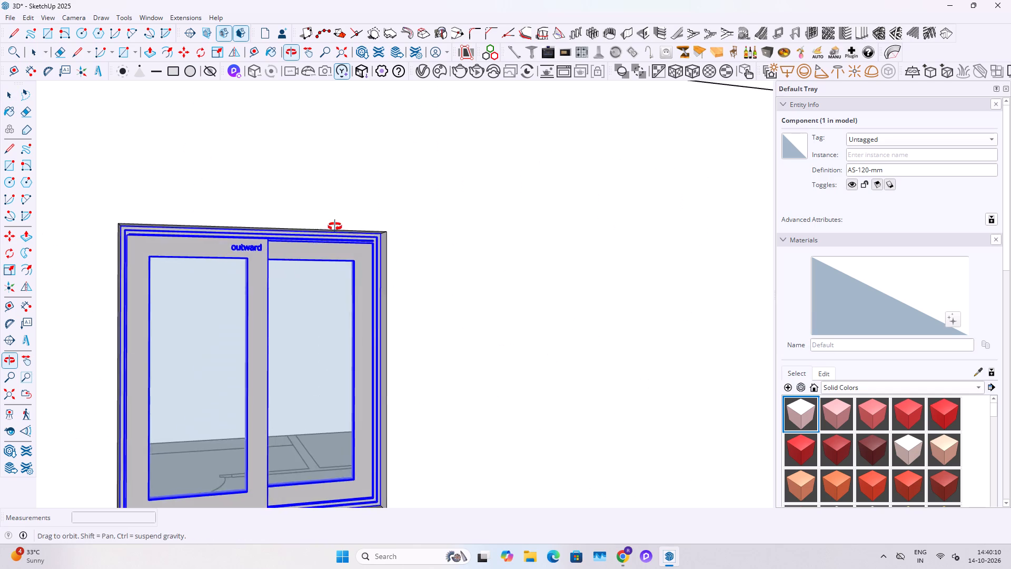
{"action": "middle_click_drag", "start_coordinate": [335, 227], "coordinate": [308, 296]}
{"action": "middle_click_drag", "start_coordinate": [366, 329], "coordinate": [356, 298]}
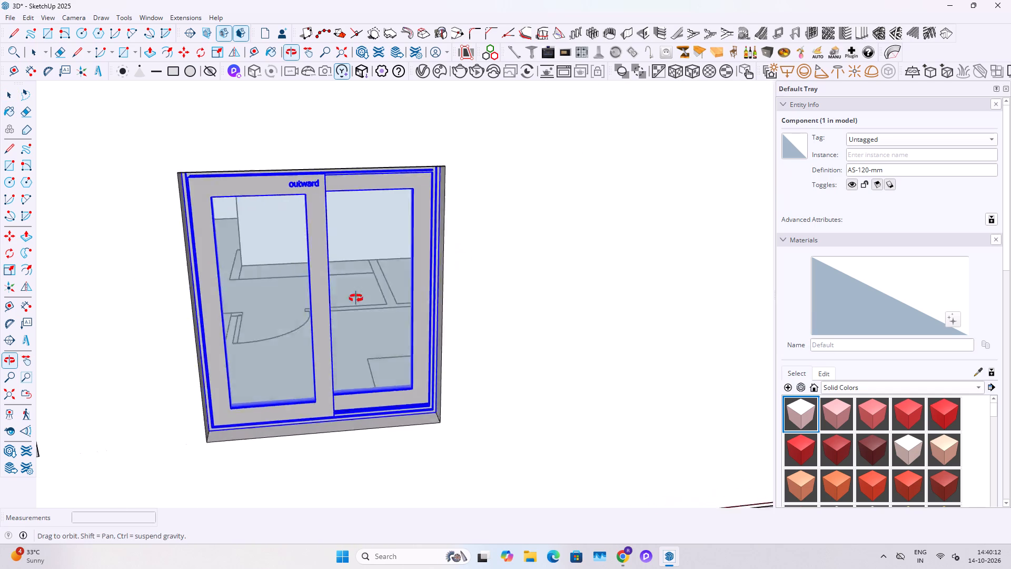
{"action": "middle_click_drag", "start_coordinate": [356, 298], "coordinate": [303, 326]}
{"action": "scroll", "coordinate": [365, 318], "scroll_direction": "down", "scroll_amount": 2}
{"action": "key", "text": "s"}
{"action": "scroll", "coordinate": [400, 316], "scroll_direction": "up", "scroll_amount": 3}
{"action": "middle_click_drag", "start_coordinate": [438, 331], "coordinate": [523, 325]}
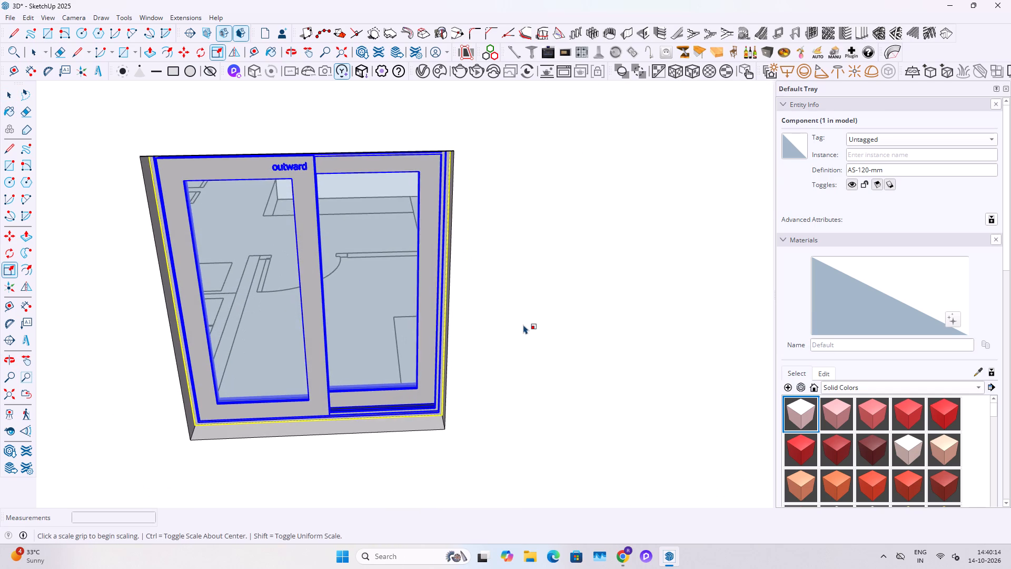
{"action": "key", "text": "k"}
{"action": "left_click", "coordinate": [447, 288]}
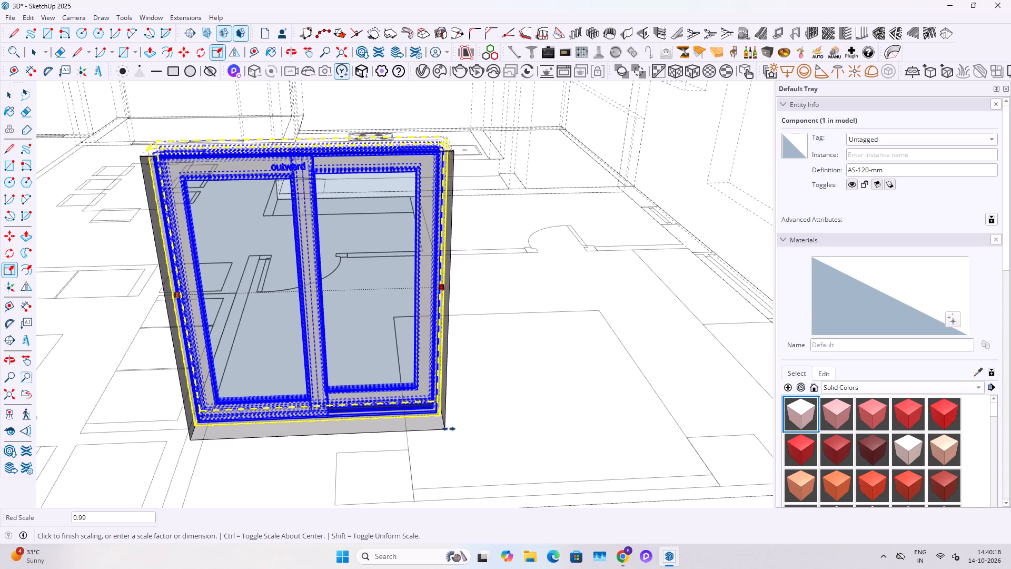
{"action": "left_click", "coordinate": [446, 430]}
{"action": "key", "text": "space"}
{"action": "key", "text": "k"}
Move the sliding window 2" through the wall opening's depth toward the exterior wall face.
{"action": "scroll", "coordinate": [467, 399], "scroll_direction": "down", "scroll_amount": 5}
{"action": "middle_click_drag", "start_coordinate": [374, 362], "coordinate": [378, 279]}
{"action": "scroll", "coordinate": [405, 372], "scroll_direction": "up", "scroll_amount": 2}
{"action": "middle_click_drag", "start_coordinate": [413, 401], "coordinate": [402, 444]}
{"action": "scroll", "coordinate": [354, 293], "scroll_direction": "up", "scroll_amount": 11}
{"action": "key", "text": "m"}
{"action": "left_click", "coordinate": [381, 297]}
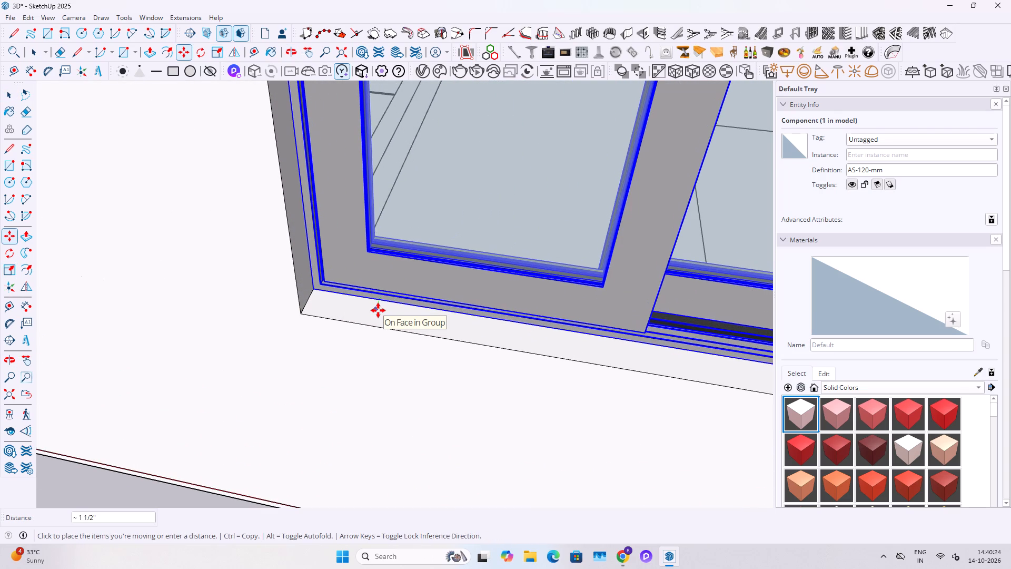
{"action": "type", "text": "2\""}
{"action": "key", "text": "Return"}
{"action": "key", "text": "space"}
{"action": "scroll", "coordinate": [377, 310], "scroll_direction": "down", "scroll_amount": 2}
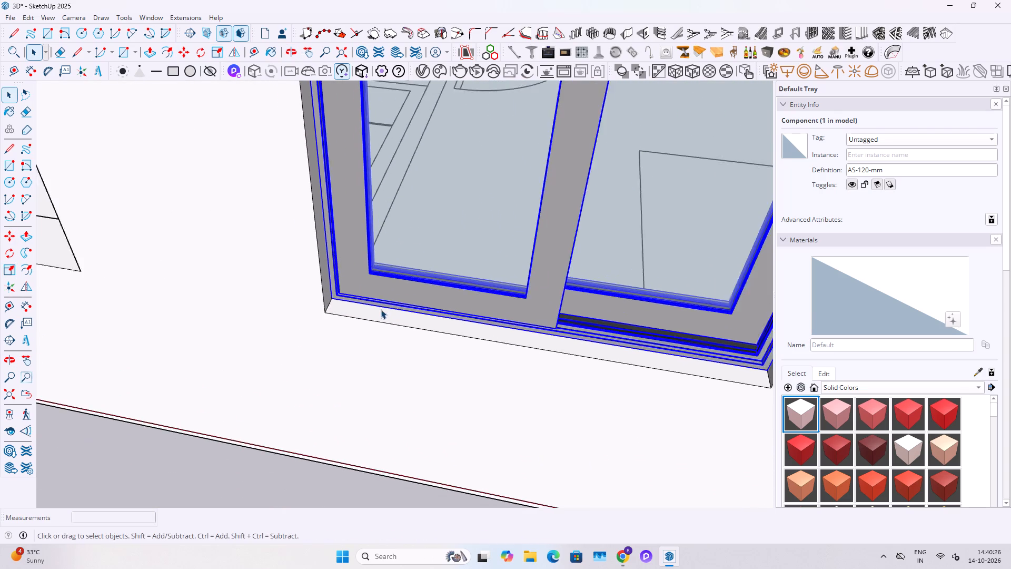
Copy the fitted sliding window by its bottom opening corner to the matching corner of the neighbouring opening in the front wall.
{"action": "scroll", "coordinate": [381, 309], "scroll_direction": "down", "scroll_amount": 6}
{"action": "middle_click_drag", "start_coordinate": [468, 336], "coordinate": [502, 297]}
{"action": "key", "text": "m"}
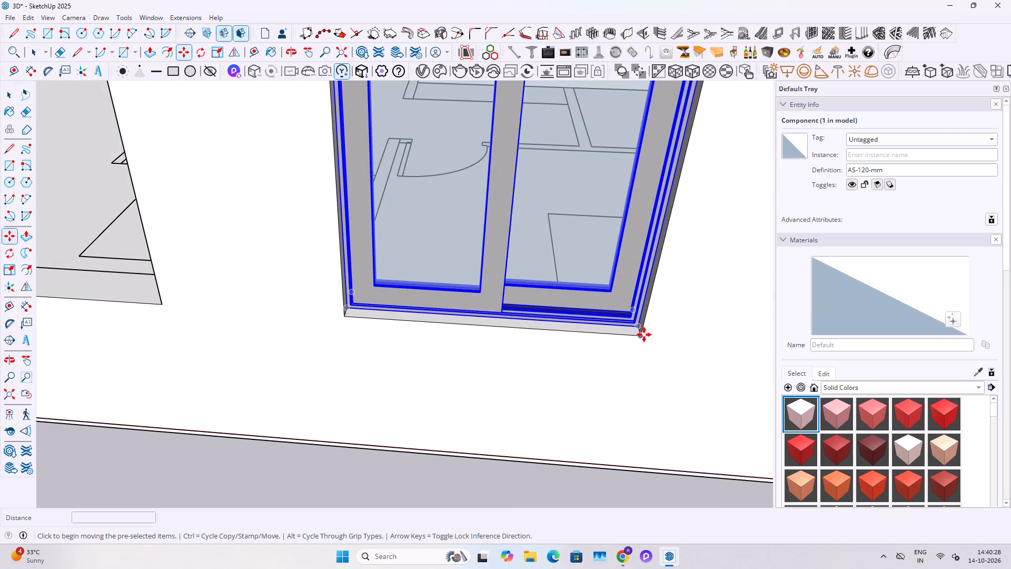
{"action": "left_click", "coordinate": [644, 335], "text": "ctrl"}
{"action": "middle_click_drag", "start_coordinate": [330, 324], "coordinate": [452, 350]}
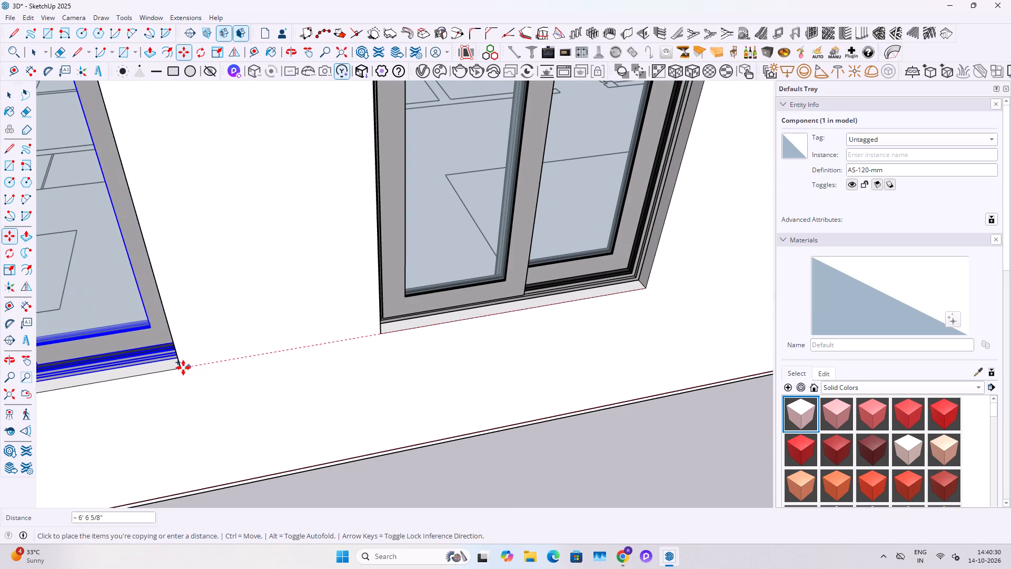
{"action": "left_click", "coordinate": [181, 369]}
{"action": "scroll", "coordinate": [230, 347], "scroll_direction": "down", "scroll_amount": 12}
{"action": "key", "text": "space"}
Scale the copied sliding window's width along the red axis to meet the wider opening's far side.
{"action": "middle_click_drag", "start_coordinate": [173, 335], "coordinate": [355, 309]}
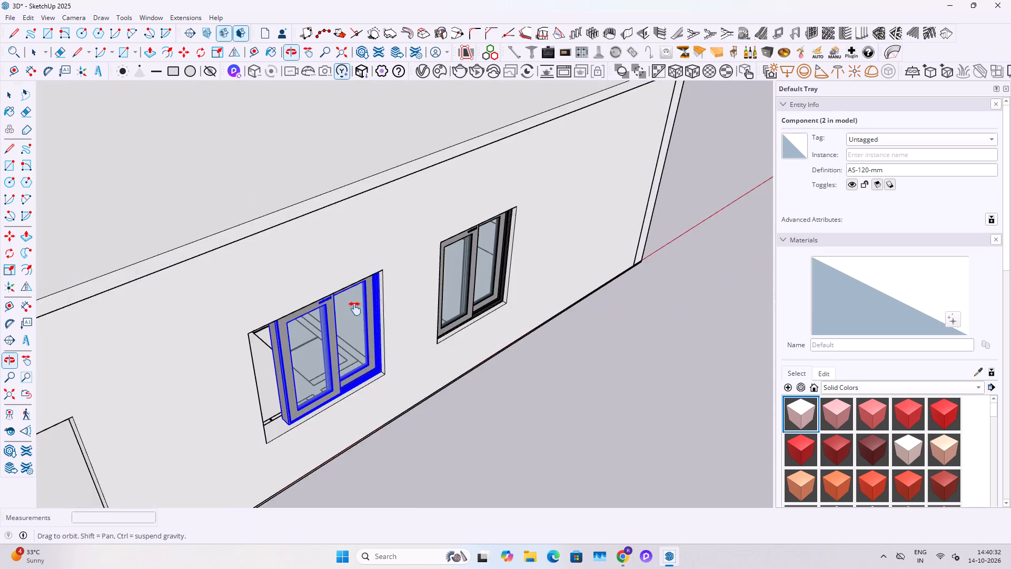
{"action": "middle_click_drag", "start_coordinate": [355, 309], "coordinate": [349, 296]}
{"action": "key", "text": "s"}
{"action": "scroll", "coordinate": [283, 369], "scroll_direction": "up", "scroll_amount": 4}
{"action": "left_click", "coordinate": [279, 340]}
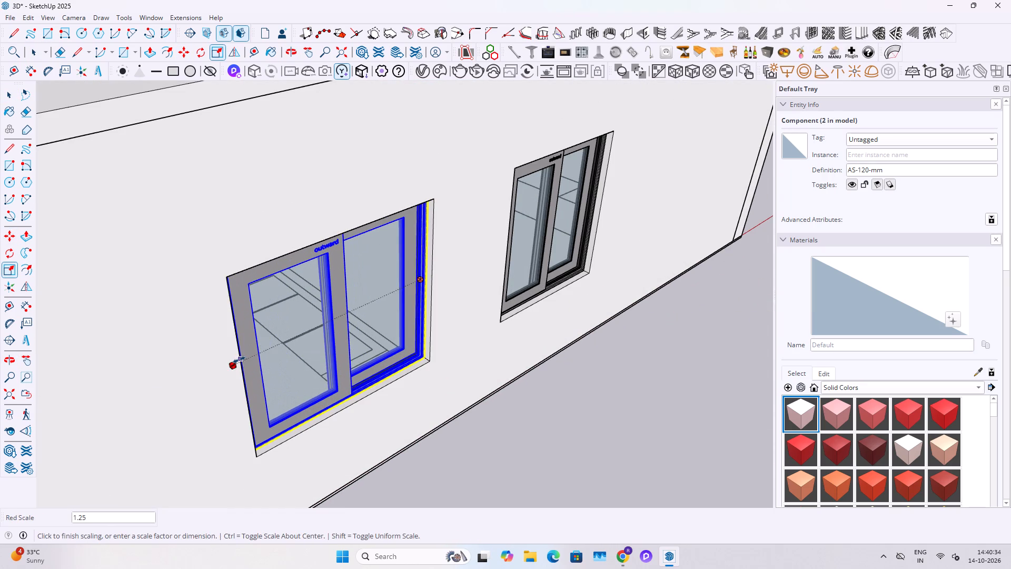
{"action": "left_click", "coordinate": [239, 360]}
{"action": "key", "text": "space"}
{"action": "key", "text": "space"}
{"action": "left_click", "coordinate": [522, 413]}
Switch to the 3D Warehouse page in the browser and search its models for DOOR.
{"action": "middle_click_drag", "start_coordinate": [453, 382], "coordinate": [305, 292]}
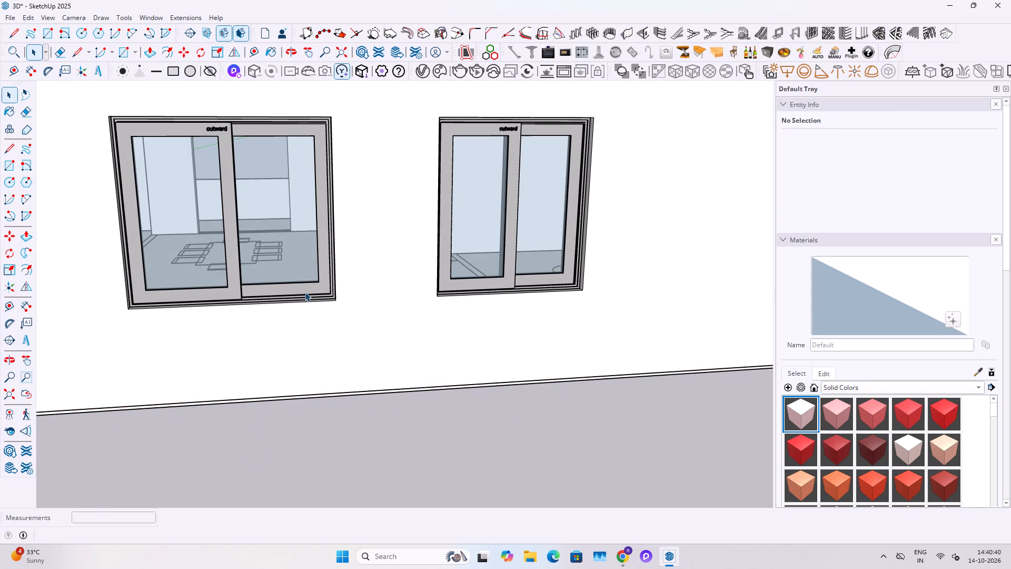
{"action": "scroll", "coordinate": [492, 315], "scroll_direction": "down", "scroll_amount": 1}
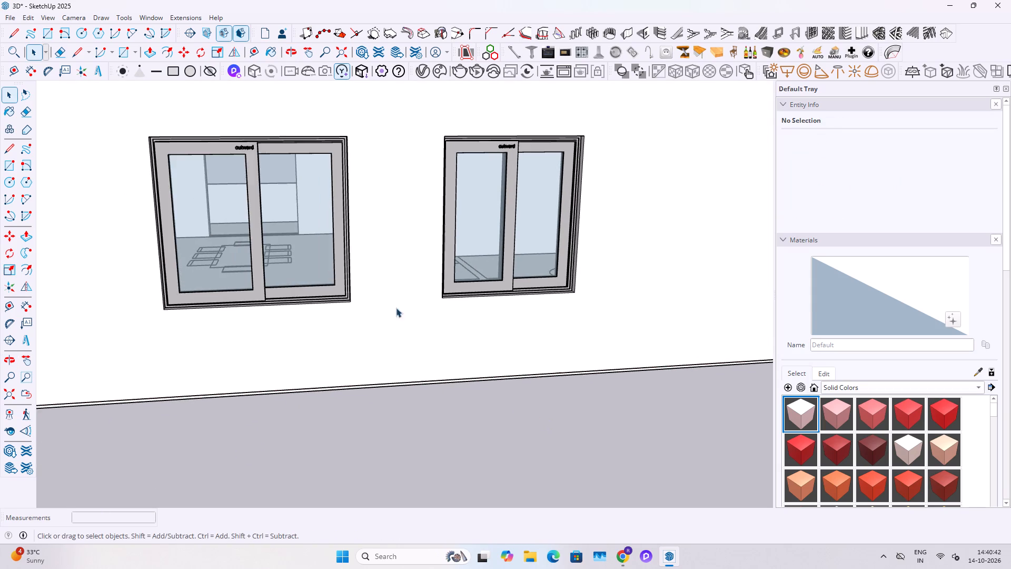
{"action": "middle_click_drag", "start_coordinate": [399, 308], "coordinate": [468, 336]}
{"action": "scroll", "coordinate": [400, 308], "scroll_direction": "down", "scroll_amount": 1}
{"action": "scroll", "coordinate": [473, 336], "scroll_direction": "down", "scroll_amount": 5}
{"action": "middle_click_drag", "start_coordinate": [255, 317], "coordinate": [207, 315]}
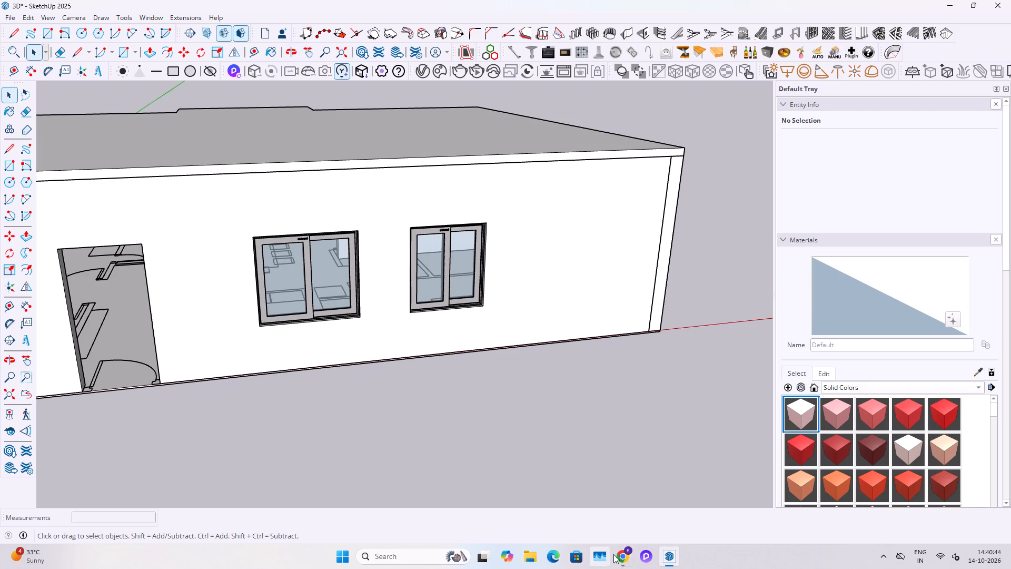
{"action": "left_click", "coordinate": [620, 558]}
{"action": "left_click", "coordinate": [419, 169]}
{"action": "left_click_drag", "start_coordinate": [290, 127], "coordinate": [212, 148]}
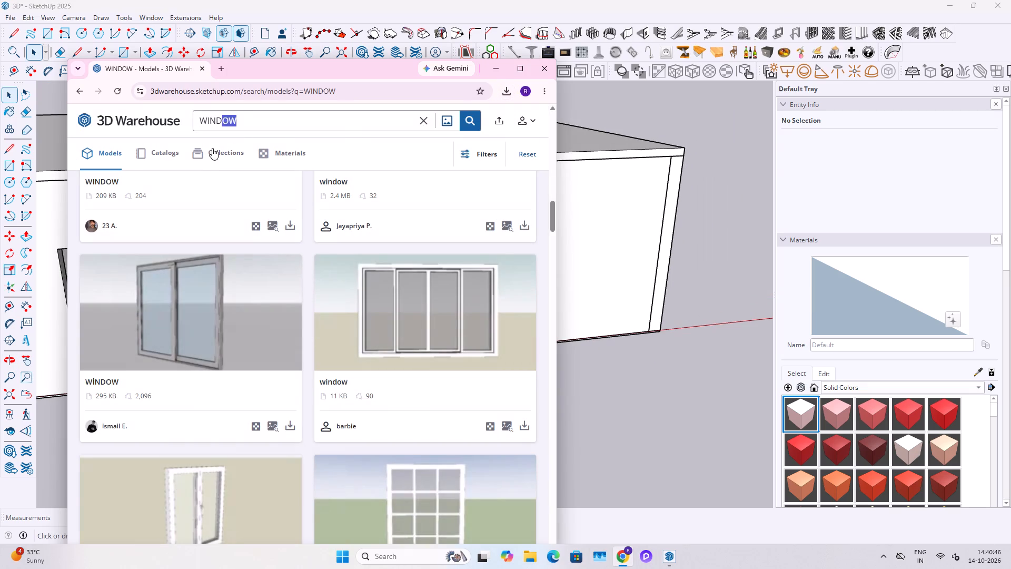
{"action": "left_click_drag", "start_coordinate": [212, 148], "coordinate": [197, 152]}
{"action": "type", "text": "DOOR"}
{"action": "key", "text": "Return"}
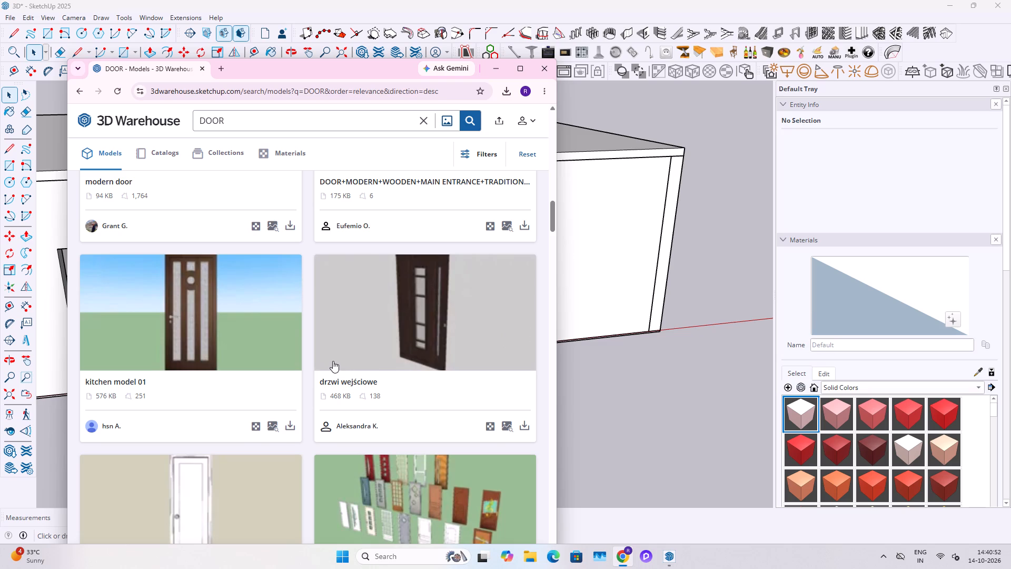
Download the wooden door "kitchen model 01" from the search results and save it to disk.
{"action": "scroll", "coordinate": [333, 361], "scroll_direction": "down", "scroll_amount": 3}
{"action": "scroll", "coordinate": [333, 361], "scroll_direction": "up", "scroll_amount": 2}
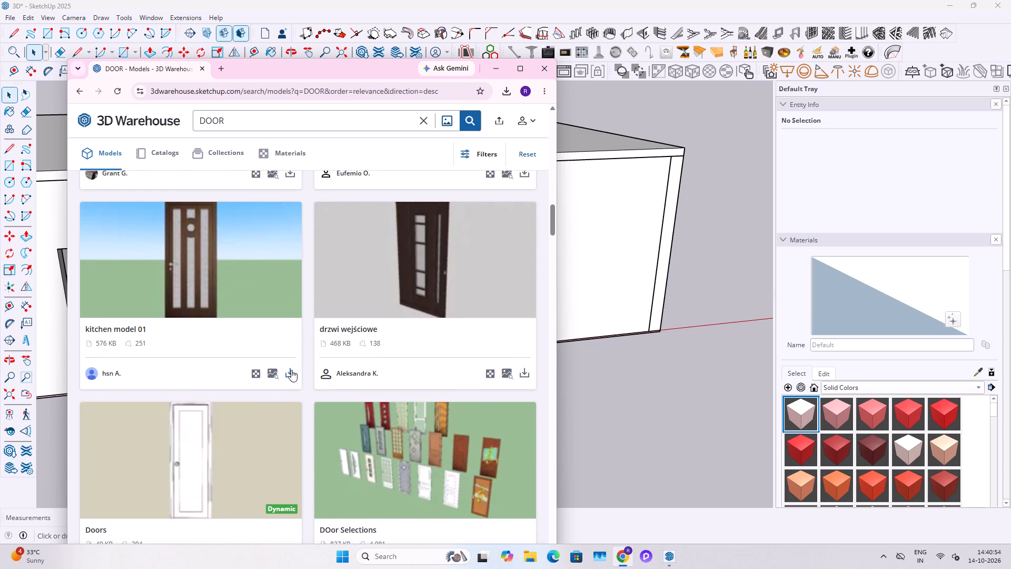
{"action": "left_click", "coordinate": [291, 370]}
{"action": "left_click", "coordinate": [322, 393]}
{"action": "left_click", "coordinate": [475, 322]}
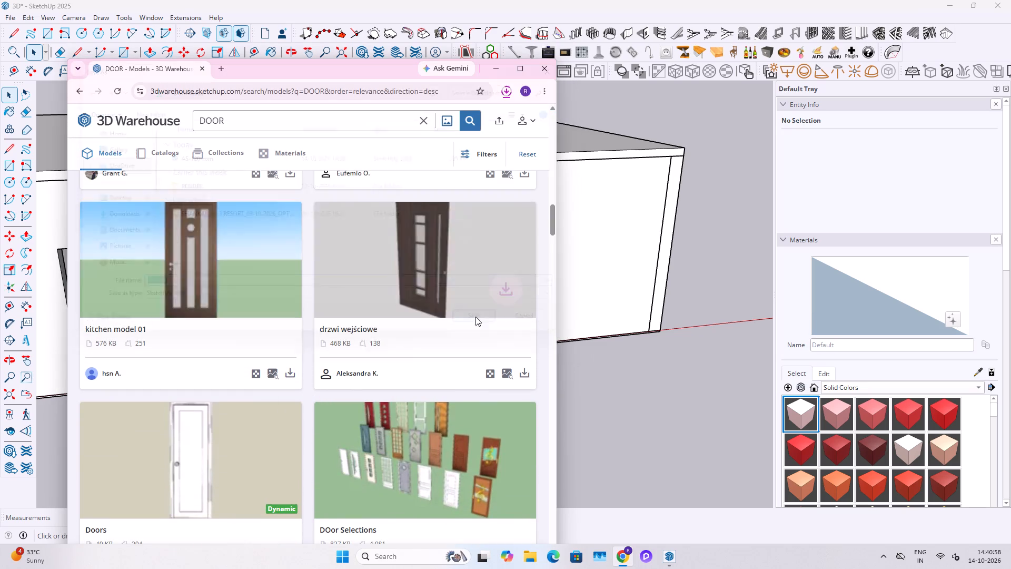
Bring the downloaded door58.skp into the SketchUp model and place it in front of the front wall.
{"action": "left_click", "coordinate": [508, 93]}
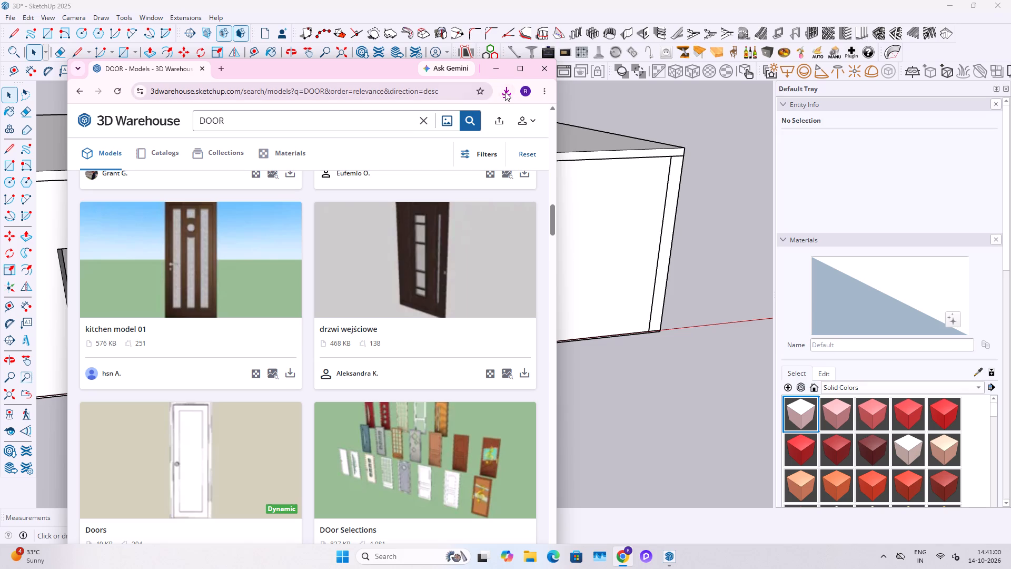
{"action": "left_click", "coordinate": [505, 92]}
{"action": "left_click_drag", "start_coordinate": [448, 116], "coordinate": [458, 129]}
{"action": "left_click_drag", "start_coordinate": [417, 138], "coordinate": [620, 543]}
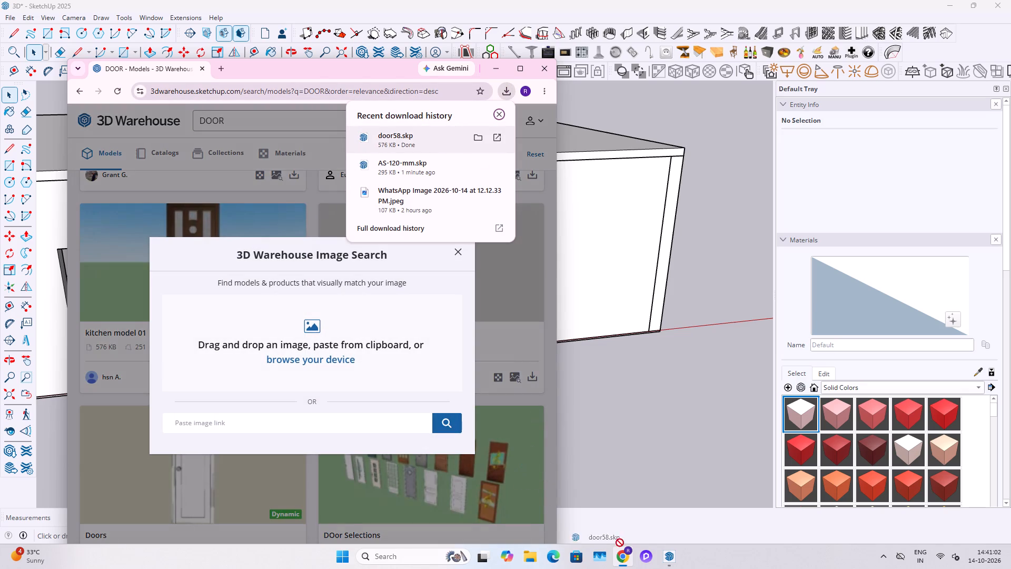
{"action": "left_click_drag", "start_coordinate": [620, 543], "coordinate": [233, 422]}
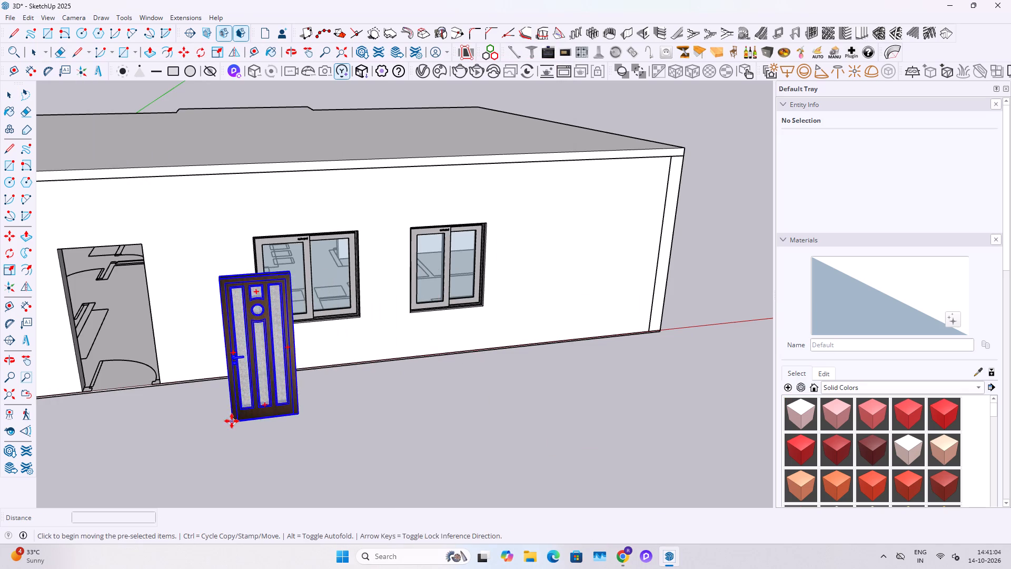
Move the door by its bottom corner to the matching bottom corner of the front wall's door opening.
{"action": "scroll", "coordinate": [234, 420], "scroll_direction": "up", "scroll_amount": 13}
{"action": "middle_click_drag", "start_coordinate": [403, 337], "coordinate": [331, 293]}
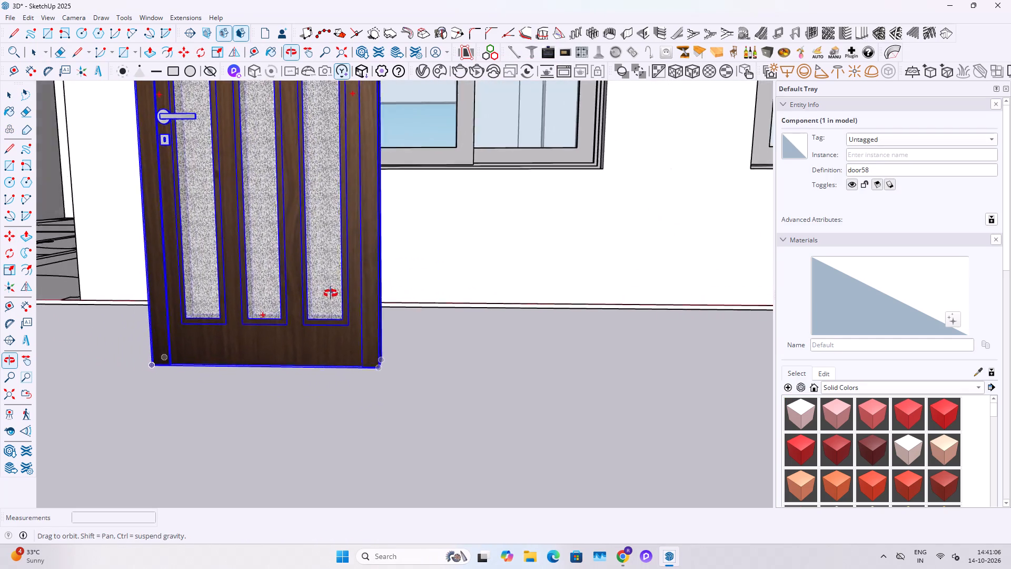
{"action": "middle_click_drag", "start_coordinate": [331, 293], "coordinate": [332, 310]}
{"action": "key", "text": "space"}
{"action": "key", "text": "m"}
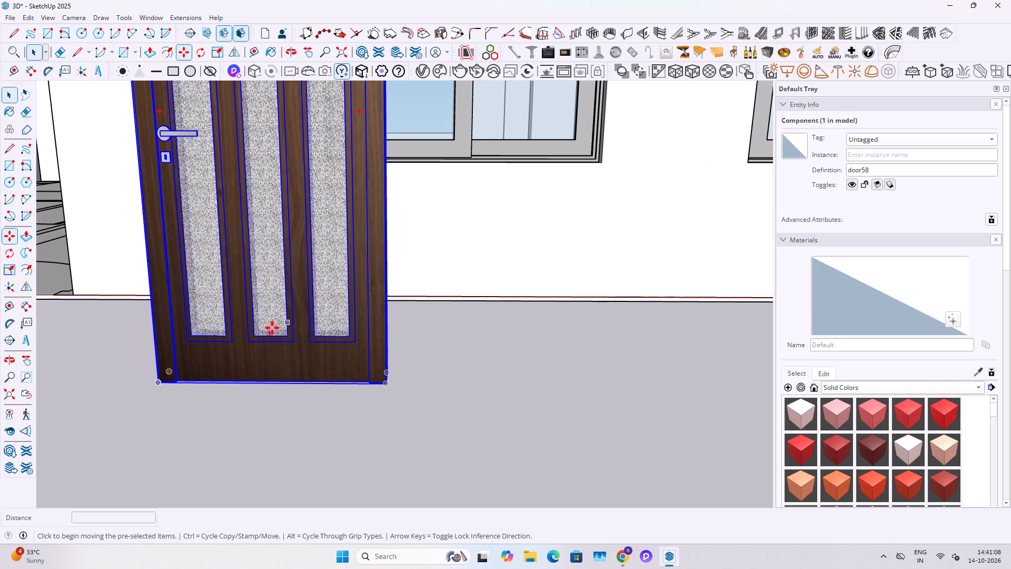
{"action": "left_click", "coordinate": [157, 382]}
{"action": "scroll", "coordinate": [228, 335], "scroll_direction": "down", "scroll_amount": 4}
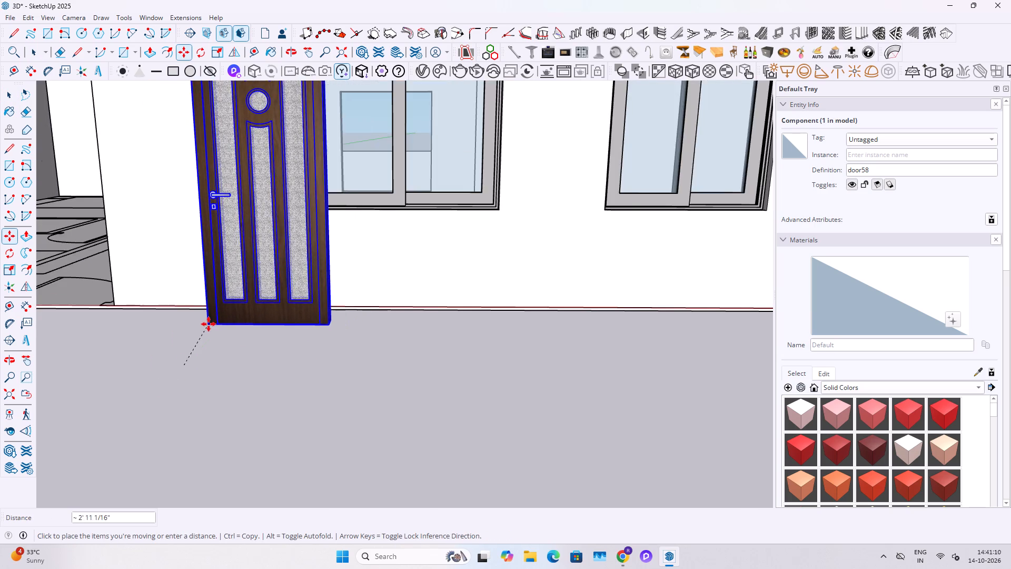
{"action": "middle_click_drag", "start_coordinate": [209, 324], "coordinate": [459, 354], "text": "shift"}
{"action": "scroll", "coordinate": [241, 336], "scroll_direction": "up", "scroll_amount": 15}
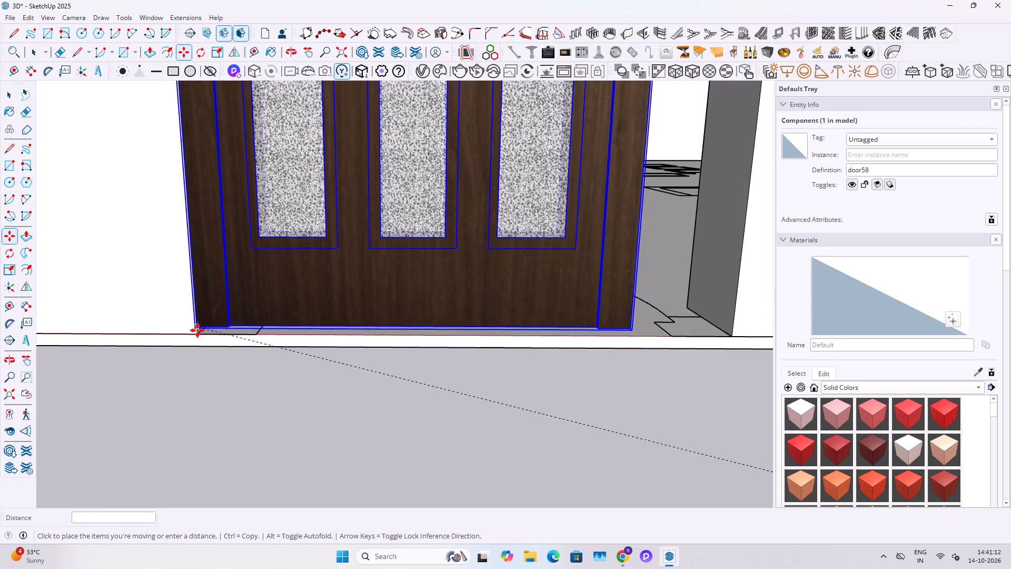
{"action": "left_click", "coordinate": [197, 335]}
{"action": "key", "text": "space"}
{"action": "left_click", "coordinate": [265, 404]}
Scale the door's width along the red axis to meet the far side of the door opening.
{"action": "scroll", "coordinate": [266, 405], "scroll_direction": "down", "scroll_amount": 13}
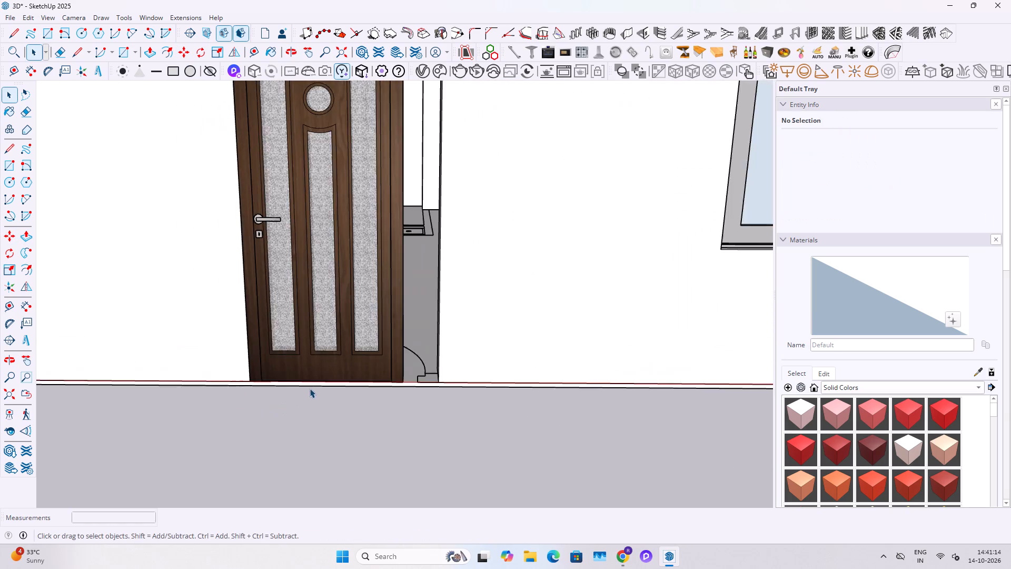
{"action": "scroll", "coordinate": [310, 388], "scroll_direction": "down", "scroll_amount": 7}
{"action": "middle_click_drag", "start_coordinate": [301, 228], "coordinate": [295, 262]}
{"action": "scroll", "coordinate": [374, 284], "scroll_direction": "up", "scroll_amount": 5}
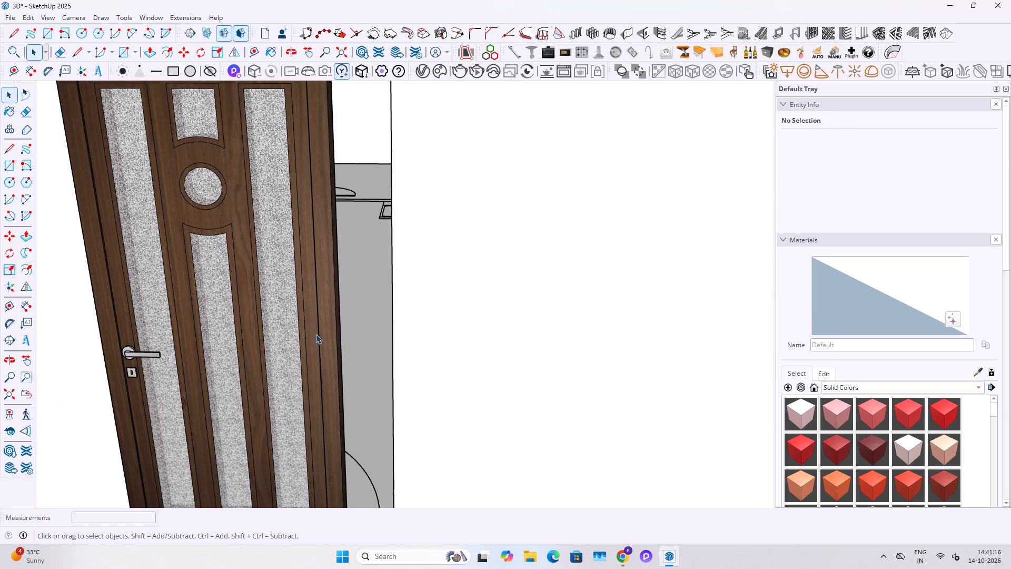
{"action": "key", "text": "s"}
{"action": "left_click", "coordinate": [329, 366]}
{"action": "left_click", "coordinate": [341, 332]}
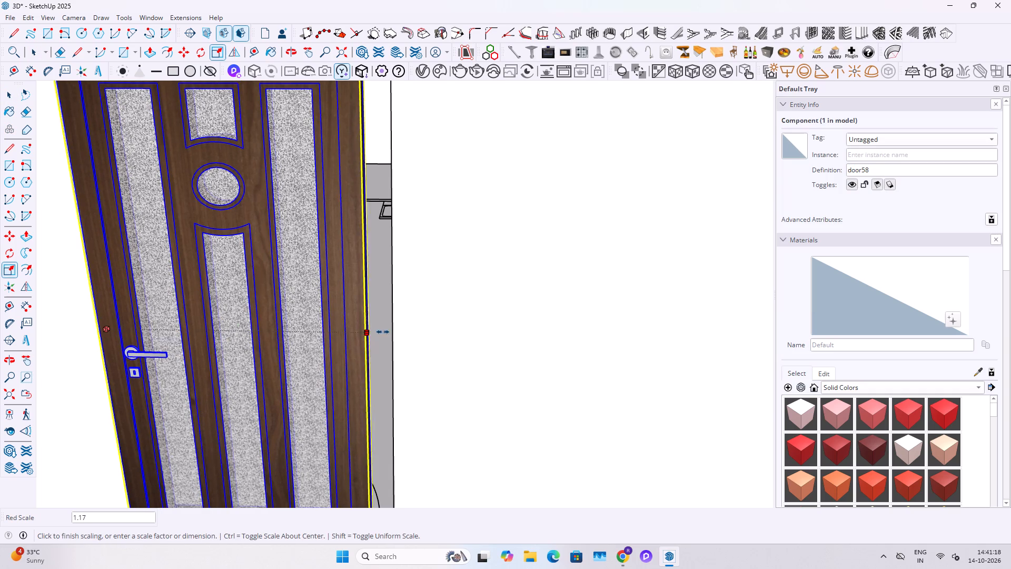
{"action": "left_click", "coordinate": [394, 332]}
Scale the door's height along the blue axis up to the top of the door opening.
{"action": "scroll", "coordinate": [370, 313], "scroll_direction": "down", "scroll_amount": 4}
{"action": "middle_click_drag", "start_coordinate": [283, 264], "coordinate": [288, 332]}
{"action": "scroll", "coordinate": [312, 175], "scroll_direction": "up", "scroll_amount": 3}
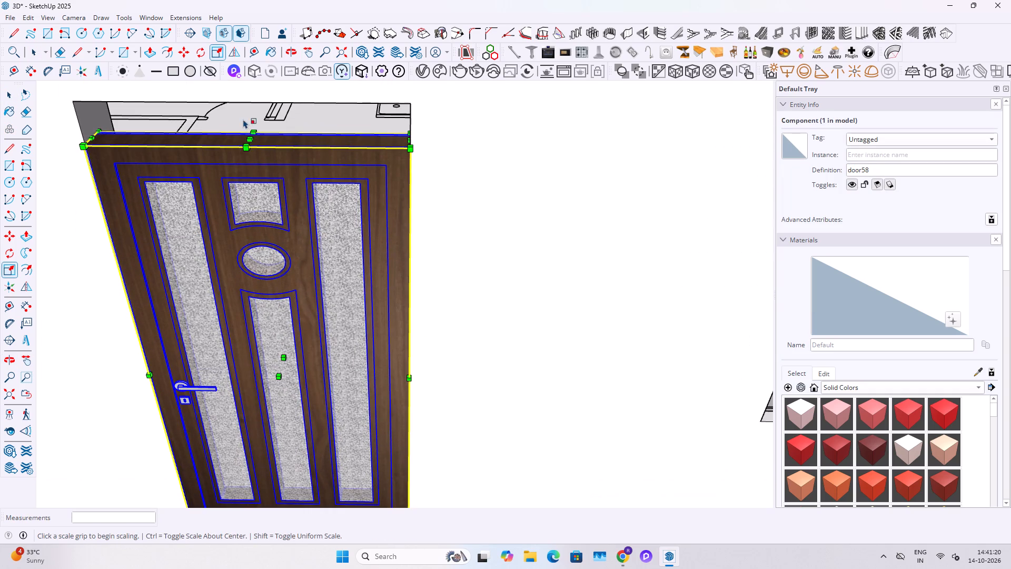
{"action": "left_click", "coordinate": [251, 141]}
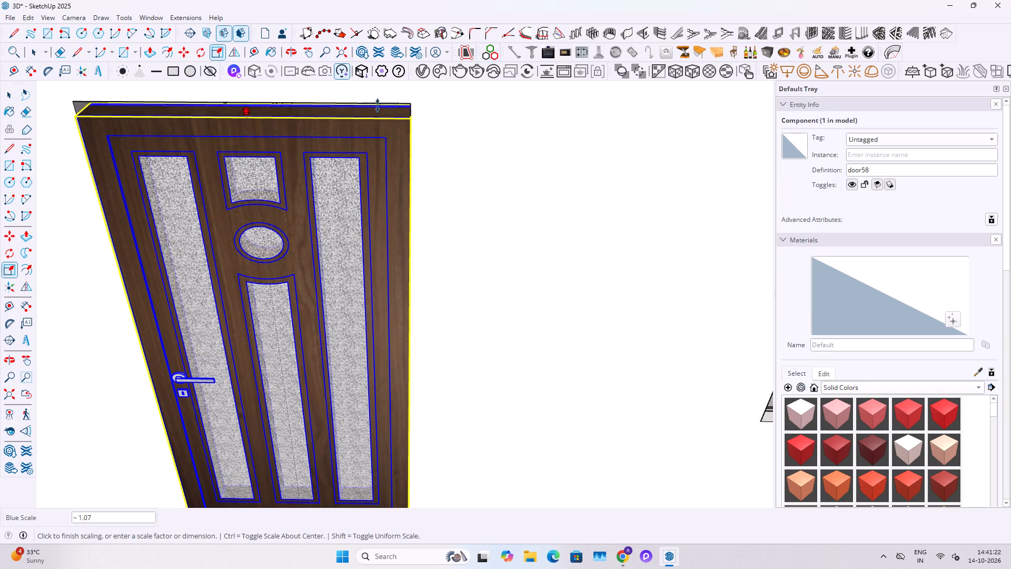
{"action": "left_click", "coordinate": [405, 104]}
{"action": "key", "text": "space"}
{"action": "scroll", "coordinate": [387, 119], "scroll_direction": "down", "scroll_amount": 14}
{"action": "key", "text": "Escape"}
{"action": "left_click", "coordinate": [368, 327]}
Flip the door across its width so that its handle sits on the side nearer the windows.
{"action": "scroll", "coordinate": [341, 277], "scroll_direction": "down", "scroll_amount": 1}
{"action": "middle_click_drag", "start_coordinate": [343, 270], "coordinate": [343, 214]}
{"action": "scroll", "coordinate": [343, 214], "scroll_direction": "down", "scroll_amount": 6}
{"action": "middle_click_drag", "start_coordinate": [394, 183], "coordinate": [823, 181]}
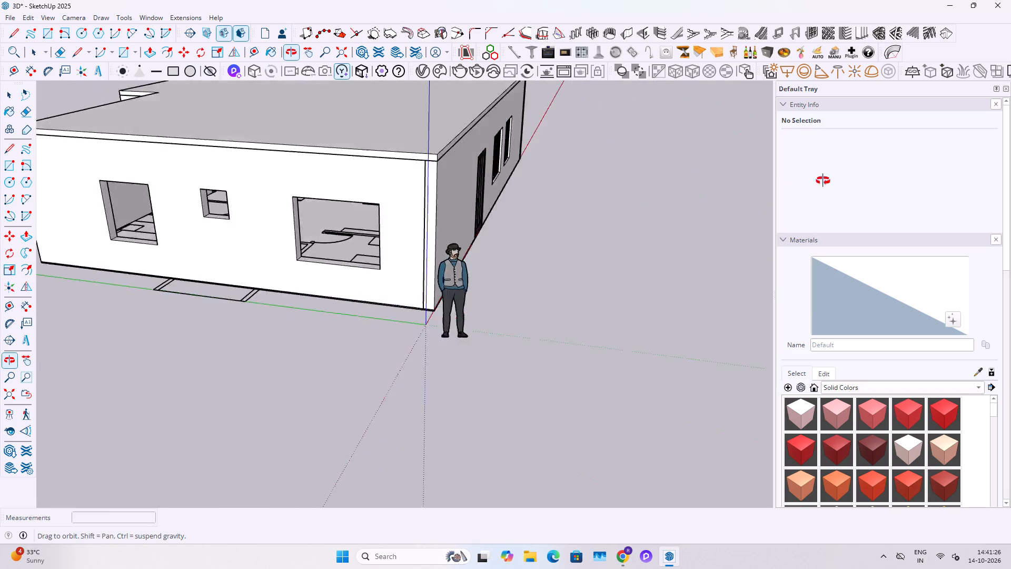
{"action": "middle_click_drag", "start_coordinate": [823, 181], "coordinate": [870, 173]}
{"action": "scroll", "coordinate": [514, 227], "scroll_direction": "up", "scroll_amount": 20}
{"action": "scroll", "coordinate": [514, 227], "scroll_direction": "up", "scroll_amount": 3}
{"action": "middle_click_drag", "start_coordinate": [482, 192], "coordinate": [444, 202]}
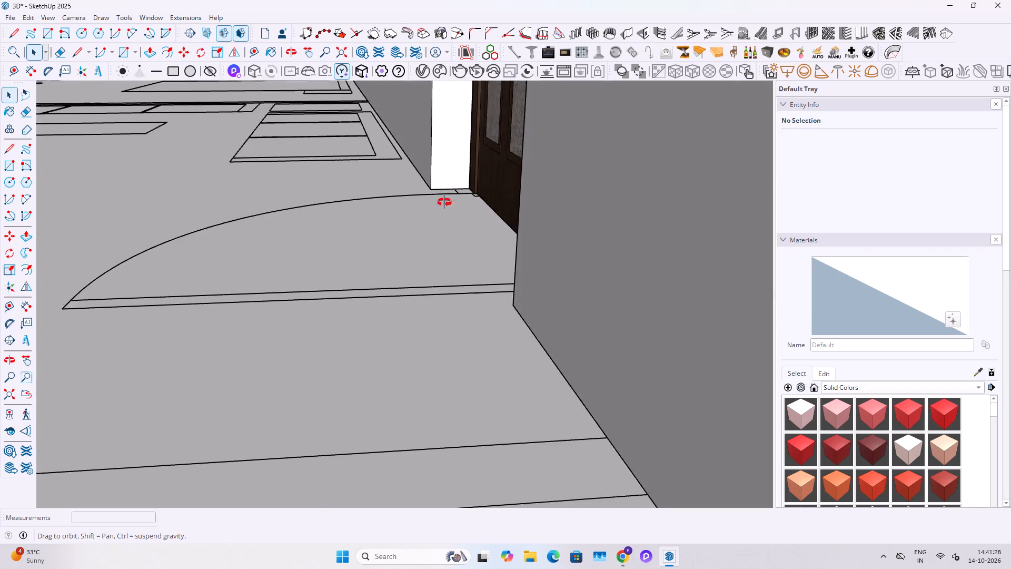
{"action": "middle_click_drag", "start_coordinate": [444, 202], "coordinate": [43, 214]}
{"action": "scroll", "coordinate": [303, 242], "scroll_direction": "down", "scroll_amount": 4}
{"action": "left_click", "coordinate": [315, 251]}
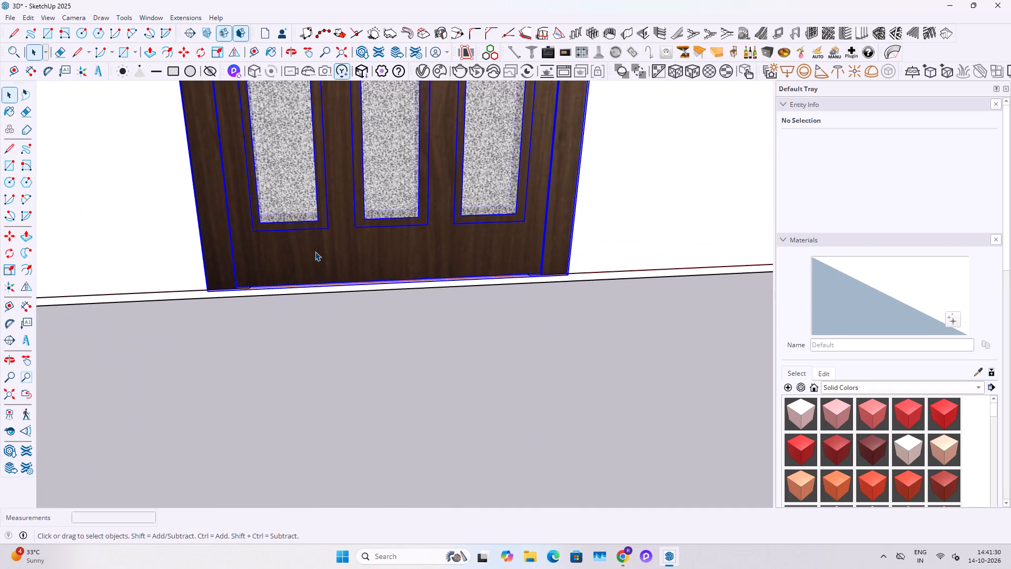
{"action": "right_click", "coordinate": [315, 251]}
{"action": "left_click", "coordinate": [326, 215]}
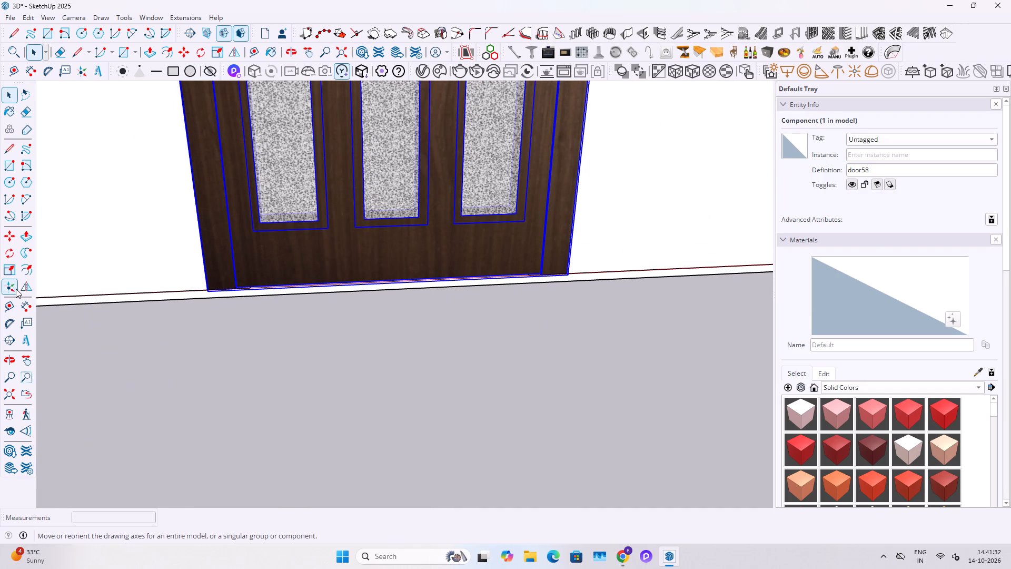
{"action": "left_click", "coordinate": [19, 289]}
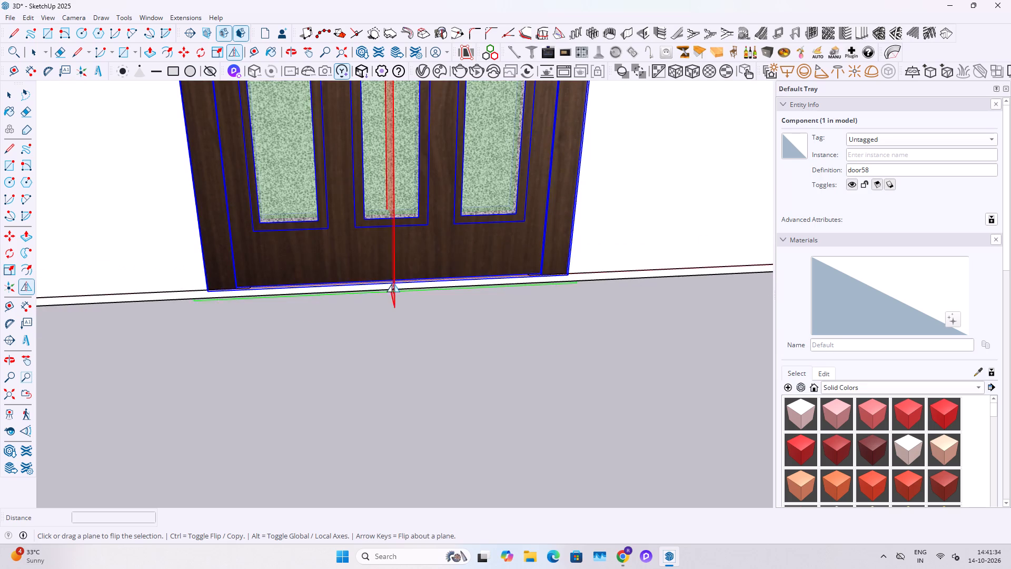
{"action": "left_click", "coordinate": [393, 284]}
{"action": "key", "text": "Escape"}
{"action": "key", "text": "Escape"}
{"action": "key", "text": "Escape"}
{"action": "scroll", "coordinate": [372, 387], "scroll_direction": "down", "scroll_amount": 13}
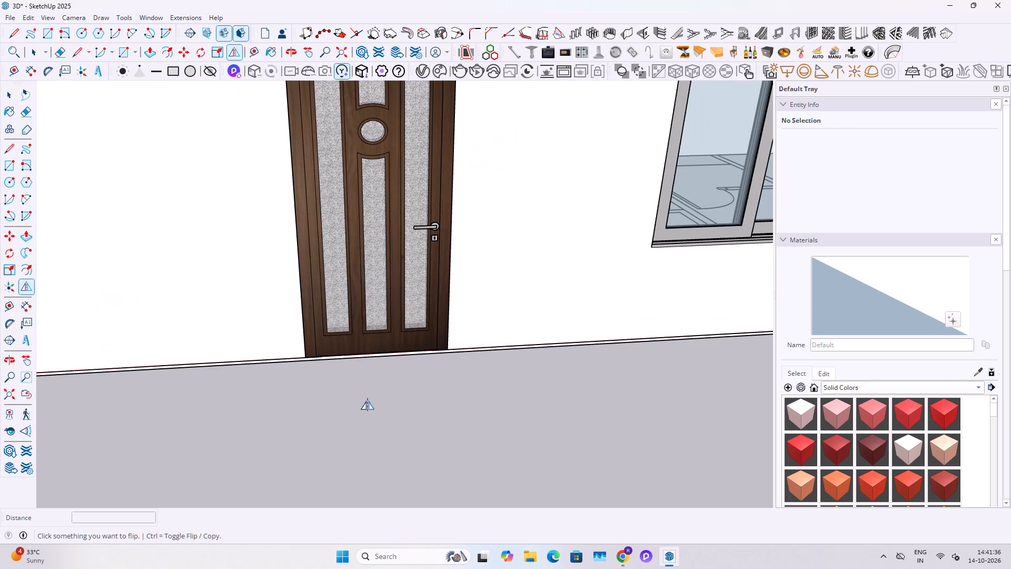
{"action": "middle_click", "coordinate": [394, 337]}
{"action": "scroll", "coordinate": [398, 323], "scroll_direction": "down", "scroll_amount": 7}
{"action": "key", "text": "Escape"}
{"action": "key", "text": "space"}
{"action": "key", "text": "Escape"}
{"action": "key", "text": "space"}
Copy the front wall's window nearer the door to the bottom corner of the green-axis side wall's opening nearest the front corner.
{"action": "scroll", "coordinate": [388, 361], "scroll_direction": "down", "scroll_amount": 7}
{"action": "middle_click_drag", "start_coordinate": [302, 293], "coordinate": [399, 284]}
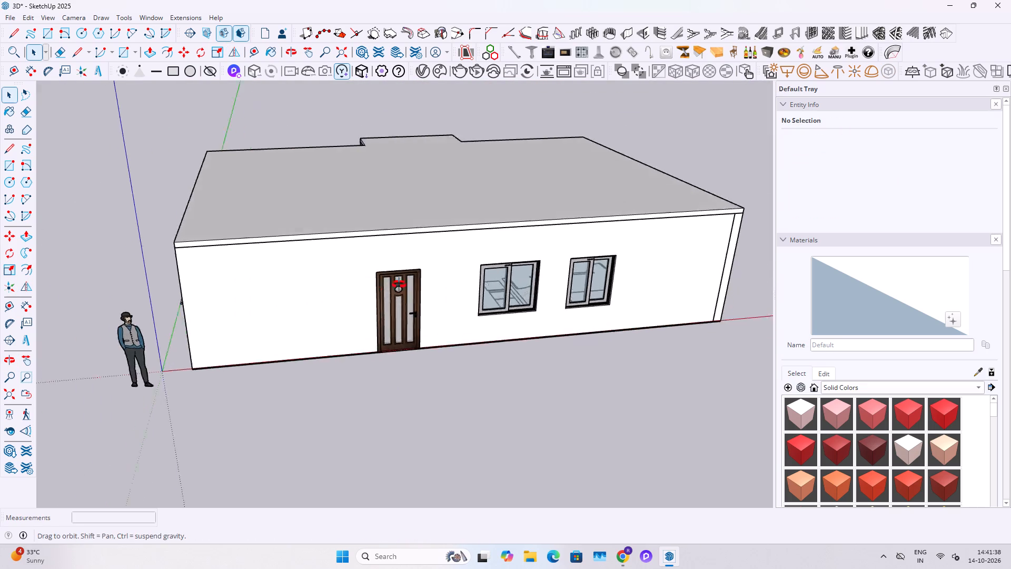
{"action": "middle_click_drag", "start_coordinate": [399, 284], "coordinate": [628, 277]}
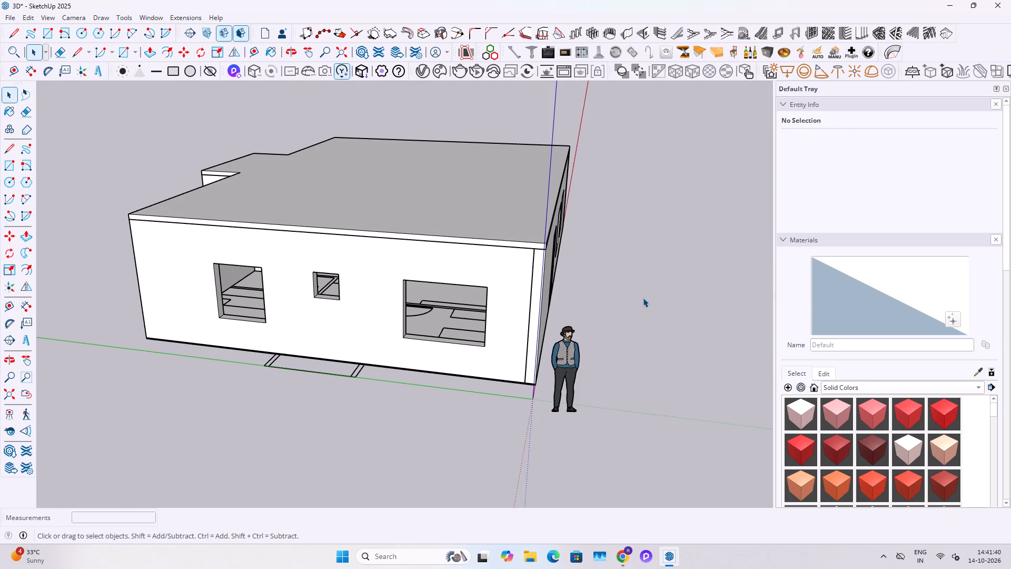
{"action": "middle_click_drag", "start_coordinate": [722, 190], "coordinate": [467, 194]}
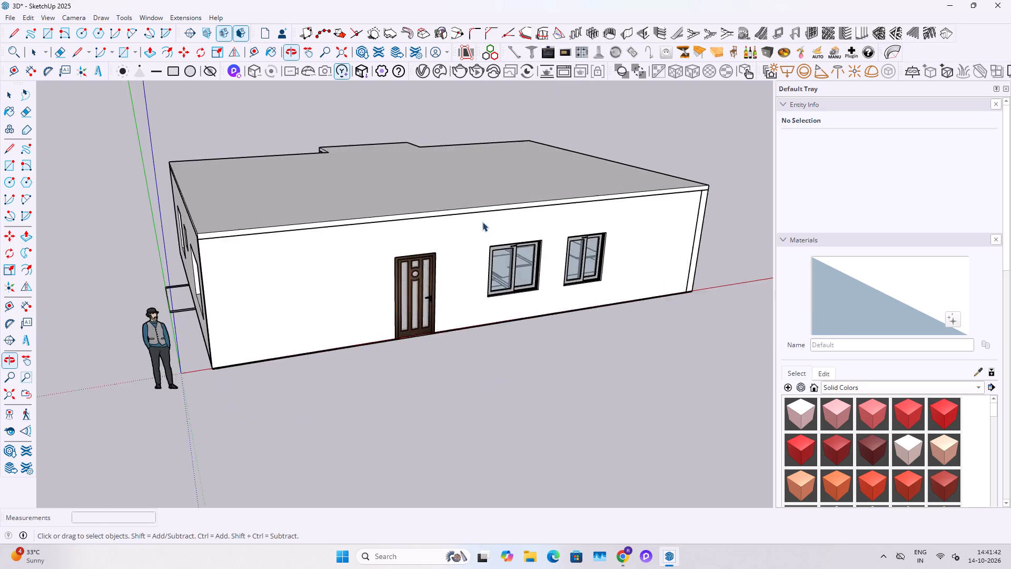
{"action": "scroll", "coordinate": [506, 274], "scroll_direction": "up", "scroll_amount": 3}
{"action": "left_click", "coordinate": [501, 277]}
{"action": "scroll", "coordinate": [499, 291], "scroll_direction": "up", "scroll_amount": 2}
{"action": "key", "text": "m"}
{"action": "left_click", "coordinate": [477, 310]}
{"action": "scroll", "coordinate": [547, 288], "scroll_direction": "down", "scroll_amount": 4}
{"action": "middle_click_drag", "start_coordinate": [289, 290], "coordinate": [603, 279]}
{"action": "scroll", "coordinate": [530, 312], "scroll_direction": "up", "scroll_amount": 3}
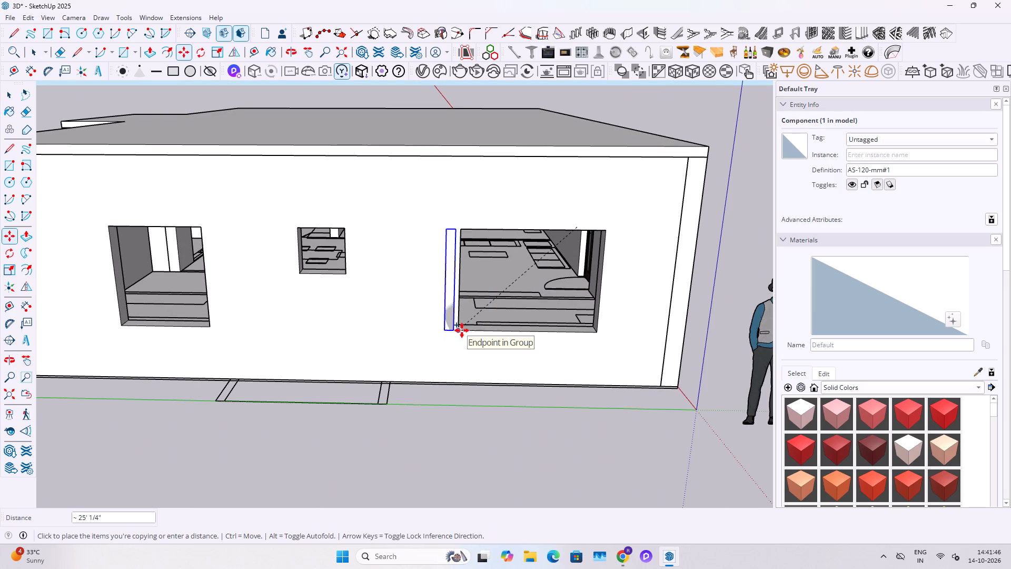
{"action": "left_click", "coordinate": [462, 330]}
{"action": "key", "text": "space"}
Rotate the copied window 90 degrees about the vertical axis so that it lies parallel to the side wall.
{"action": "key", "text": "q"}
{"action": "left_click", "coordinate": [451, 403]}
{"action": "left_click", "coordinate": [484, 400]}
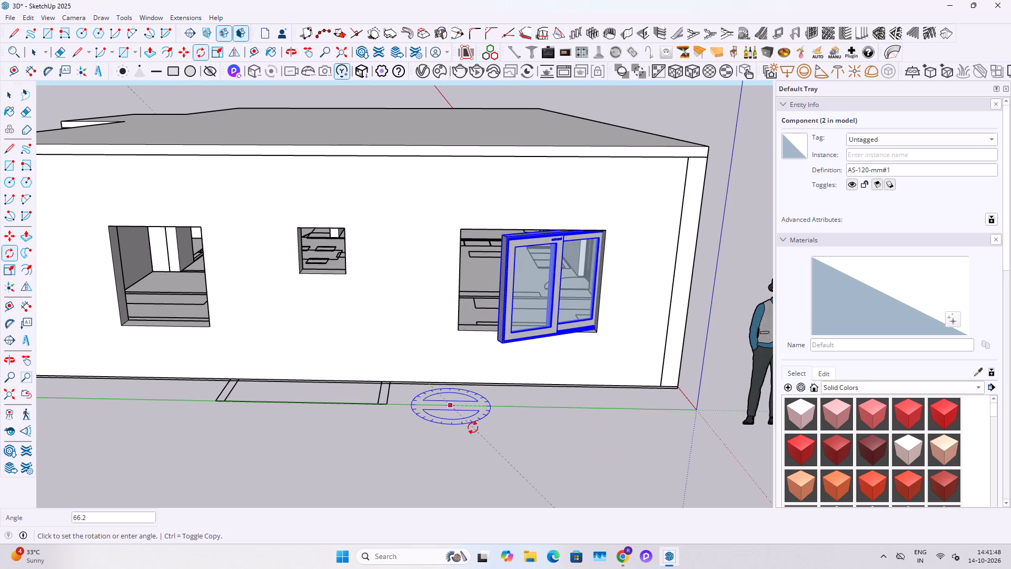
{"action": "type", "text": "90"}
{"action": "key", "text": "Return"}
{"action": "key", "text": "space"}
Move the rotated window by its bottom corner to the midpoint of the opening's bottom corner edge, within the wall thickness.
{"action": "scroll", "coordinate": [571, 302], "scroll_direction": "up", "scroll_amount": 9}
{"action": "key", "text": "m"}
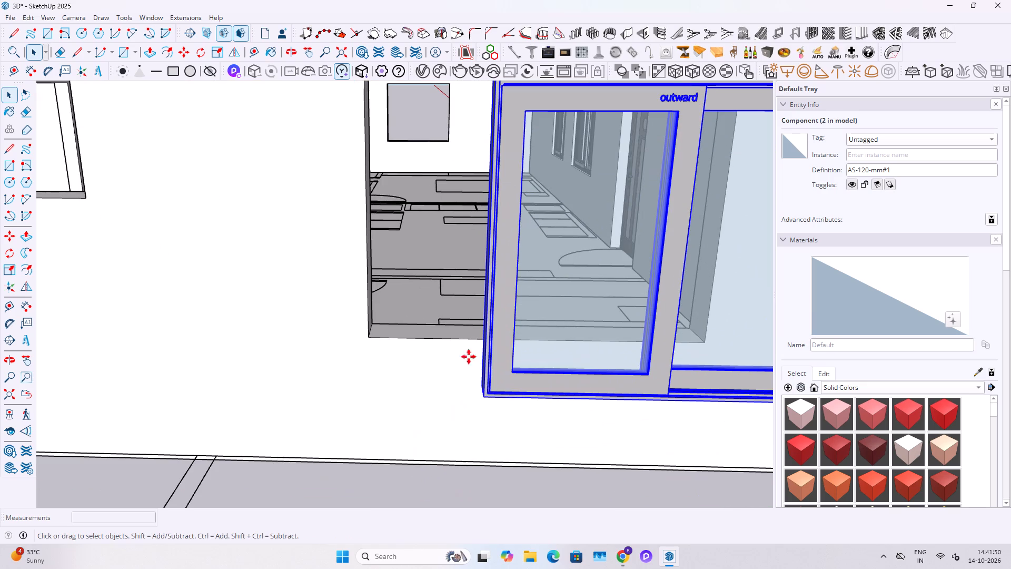
{"action": "left_click", "coordinate": [484, 393]}
{"action": "scroll", "coordinate": [392, 334], "scroll_direction": "up", "scroll_amount": 7}
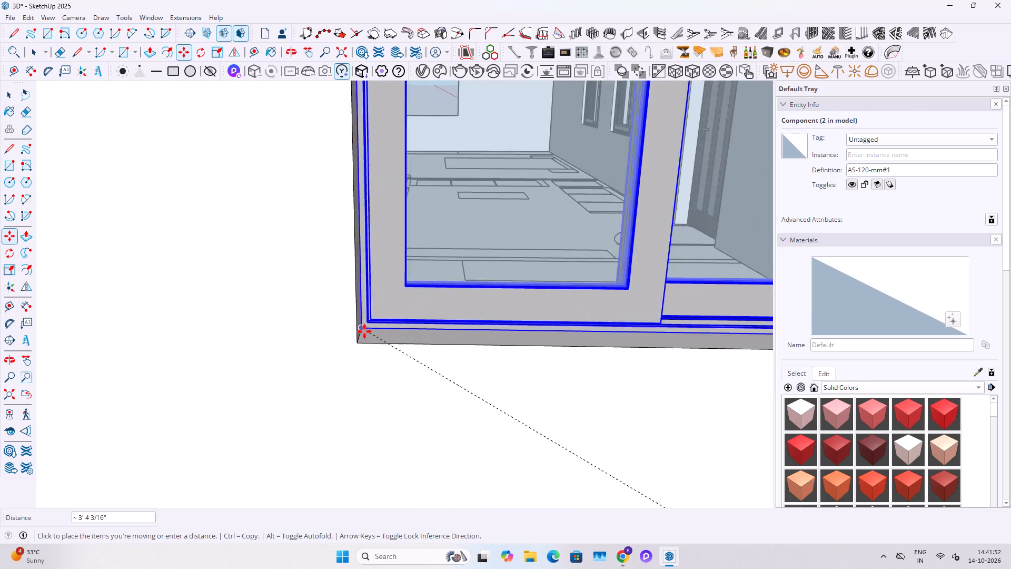
{"action": "middle_click_drag", "start_coordinate": [366, 331], "coordinate": [321, 342]}
{"action": "scroll", "coordinate": [355, 331], "scroll_direction": "up", "scroll_amount": 4}
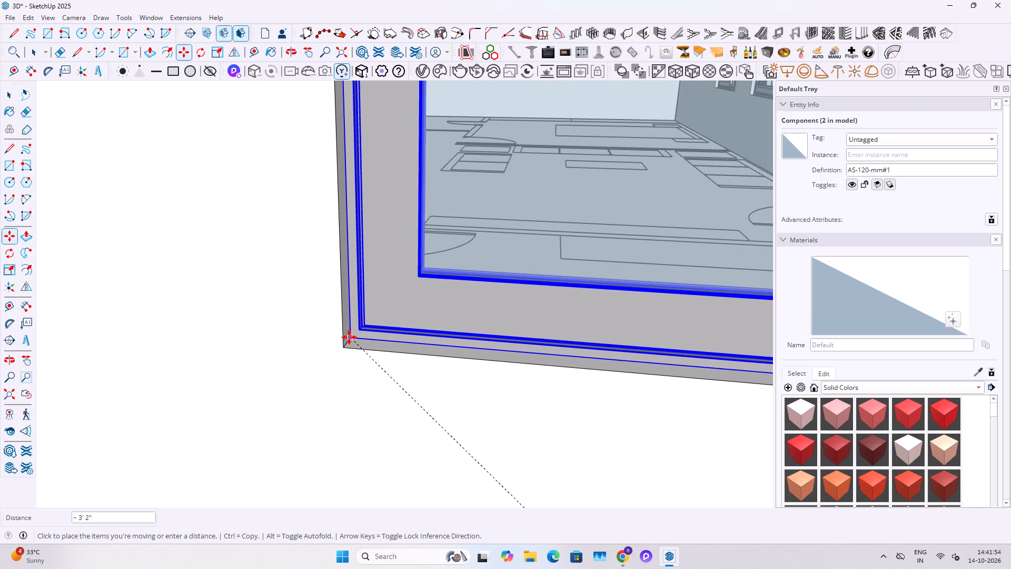
{"action": "scroll", "coordinate": [359, 327], "scroll_direction": "up", "scroll_amount": 5}
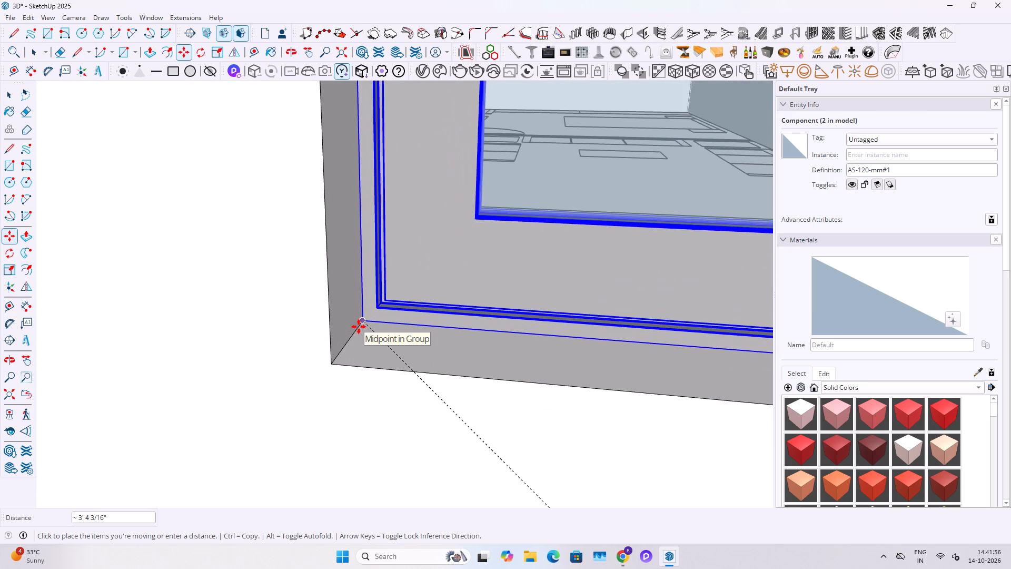
{"action": "scroll", "coordinate": [359, 327], "scroll_direction": "up", "scroll_amount": 3}
{"action": "left_click", "coordinate": [336, 359]}
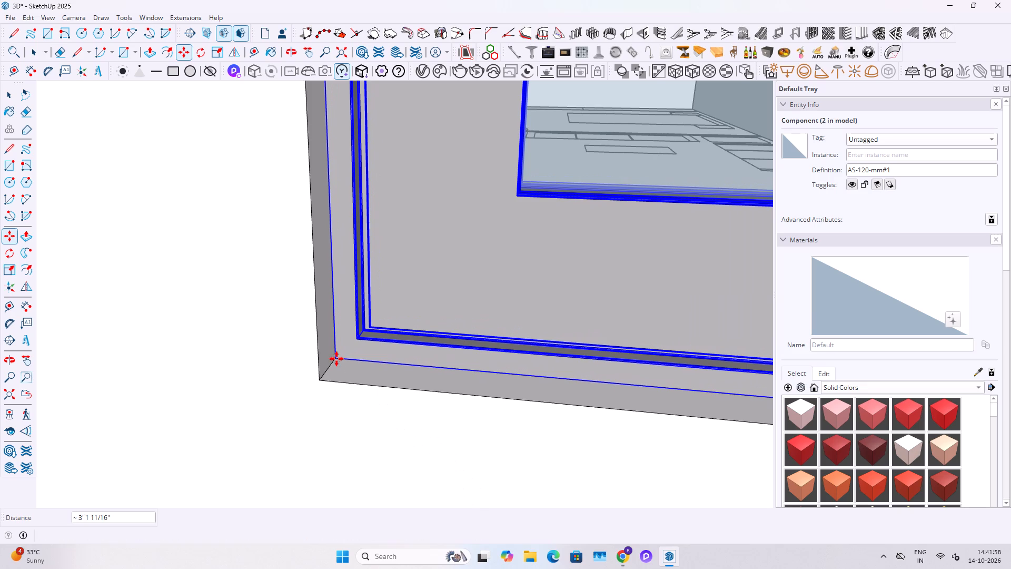
{"action": "key", "text": "space"}
{"action": "scroll", "coordinate": [332, 316], "scroll_direction": "down", "scroll_amount": 20}
{"action": "scroll", "coordinate": [332, 316], "scroll_direction": "down", "scroll_amount": 4}
{"action": "key", "text": "space"}
{"action": "key", "text": "space"}
{"action": "key", "text": "space"}
{"action": "left_click", "coordinate": [340, 438]}
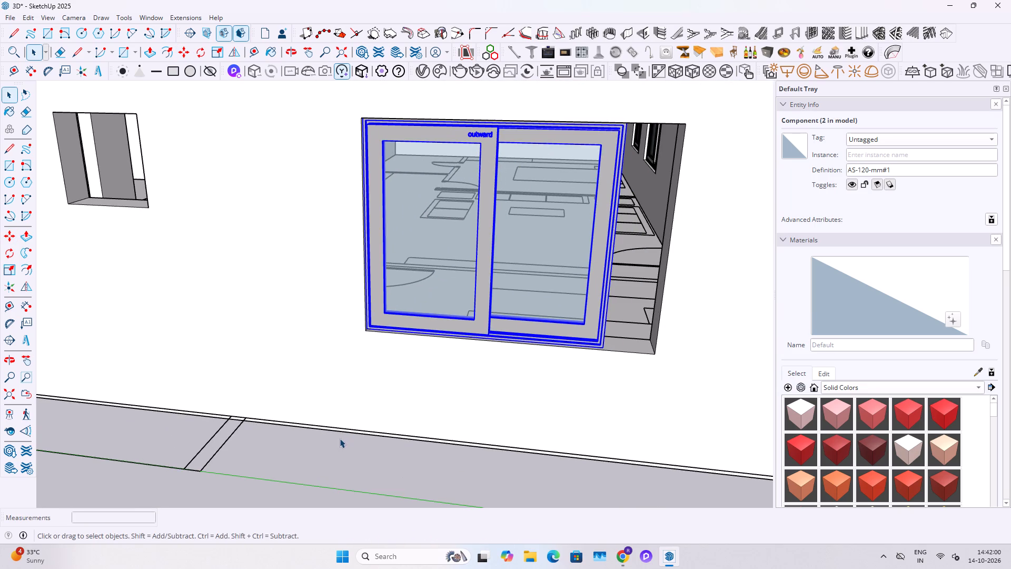
Scale the side-wall window's width along the red axis by about 1.21 to reach the far side of its opening.
{"action": "middle_click_drag", "start_coordinate": [487, 335], "coordinate": [448, 376]}
{"action": "left_click", "coordinate": [480, 291]}
{"action": "key", "text": "s"}
{"action": "scroll", "coordinate": [553, 299], "scroll_direction": "up", "scroll_amount": 1}
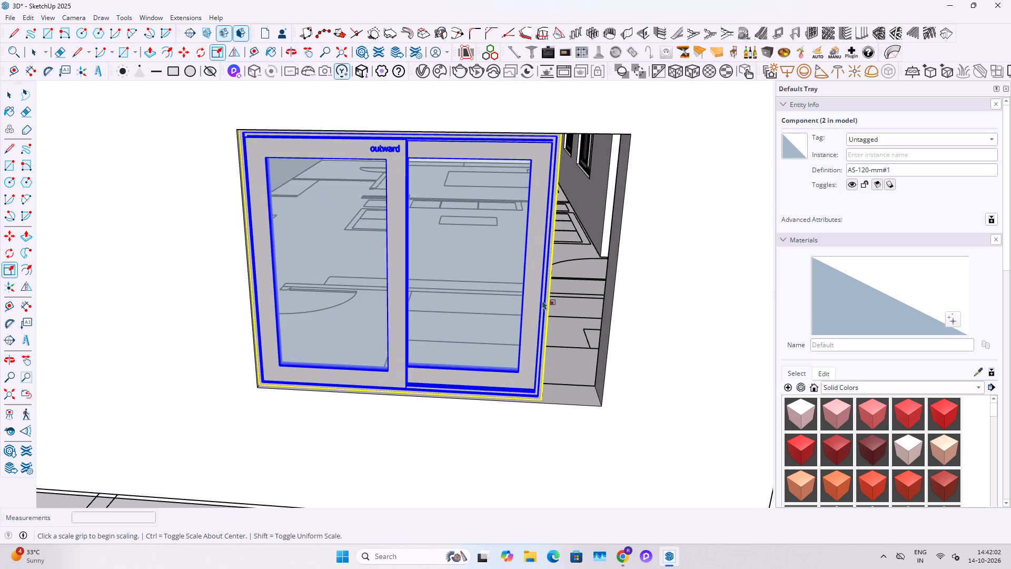
{"action": "middle_click_drag", "start_coordinate": [513, 304], "coordinate": [441, 315]}
{"action": "left_click", "coordinate": [552, 286]}
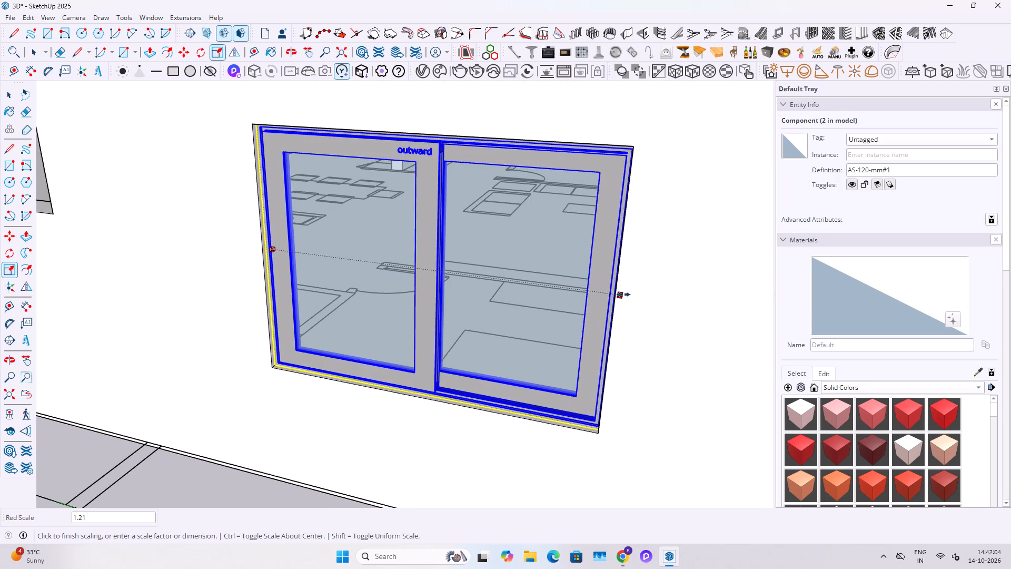
{"action": "left_click", "coordinate": [620, 295]}
{"action": "key", "text": "space"}
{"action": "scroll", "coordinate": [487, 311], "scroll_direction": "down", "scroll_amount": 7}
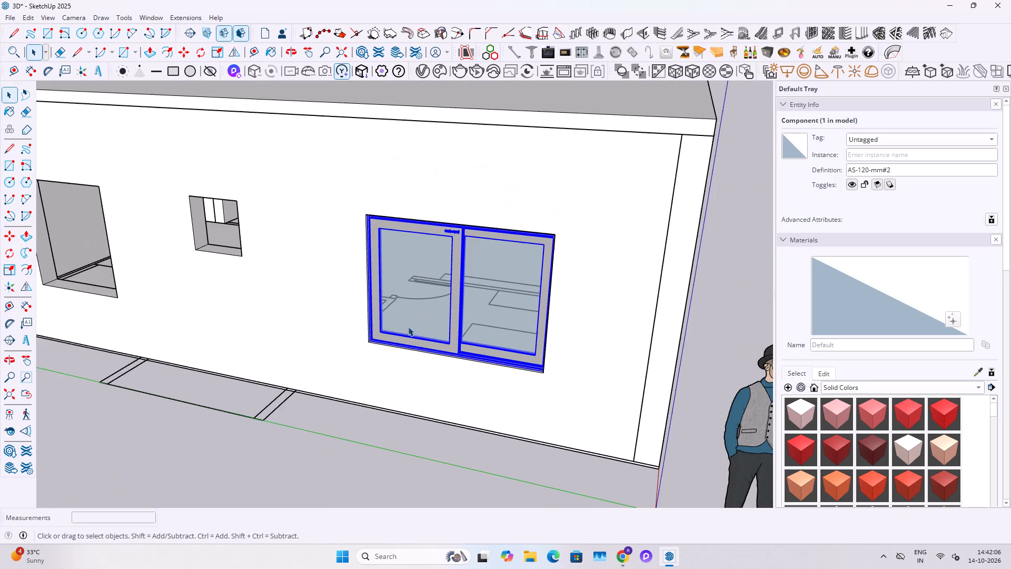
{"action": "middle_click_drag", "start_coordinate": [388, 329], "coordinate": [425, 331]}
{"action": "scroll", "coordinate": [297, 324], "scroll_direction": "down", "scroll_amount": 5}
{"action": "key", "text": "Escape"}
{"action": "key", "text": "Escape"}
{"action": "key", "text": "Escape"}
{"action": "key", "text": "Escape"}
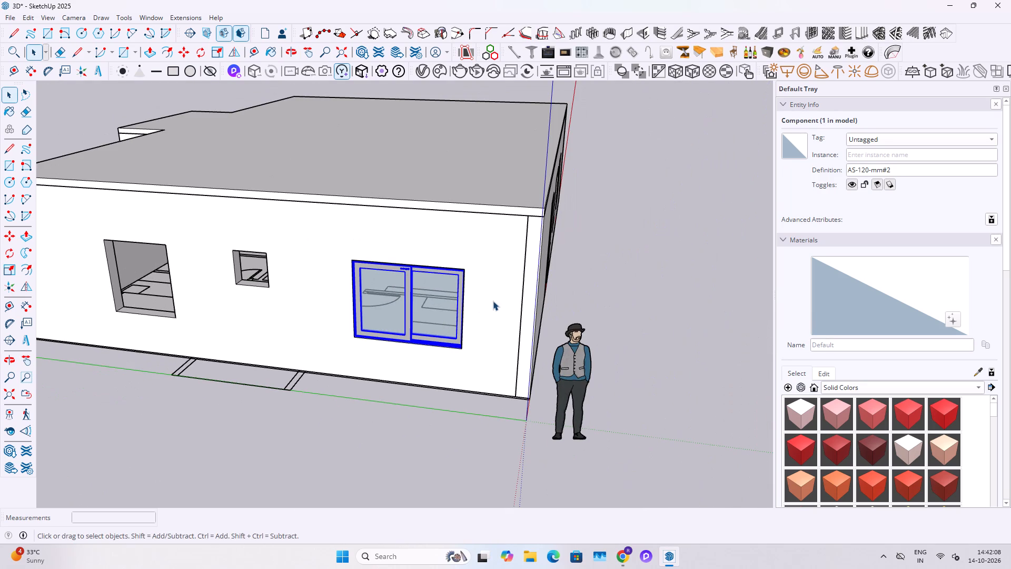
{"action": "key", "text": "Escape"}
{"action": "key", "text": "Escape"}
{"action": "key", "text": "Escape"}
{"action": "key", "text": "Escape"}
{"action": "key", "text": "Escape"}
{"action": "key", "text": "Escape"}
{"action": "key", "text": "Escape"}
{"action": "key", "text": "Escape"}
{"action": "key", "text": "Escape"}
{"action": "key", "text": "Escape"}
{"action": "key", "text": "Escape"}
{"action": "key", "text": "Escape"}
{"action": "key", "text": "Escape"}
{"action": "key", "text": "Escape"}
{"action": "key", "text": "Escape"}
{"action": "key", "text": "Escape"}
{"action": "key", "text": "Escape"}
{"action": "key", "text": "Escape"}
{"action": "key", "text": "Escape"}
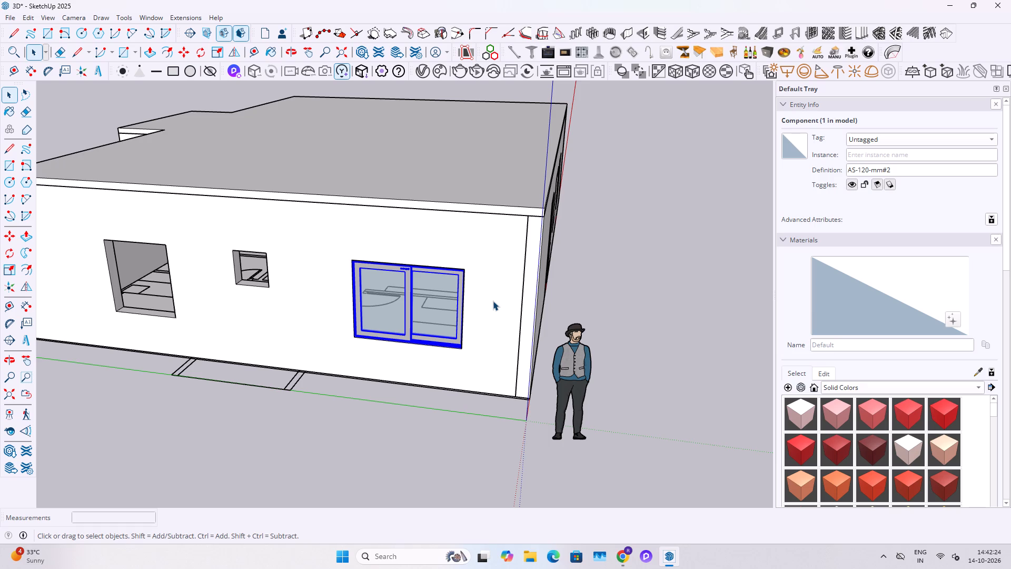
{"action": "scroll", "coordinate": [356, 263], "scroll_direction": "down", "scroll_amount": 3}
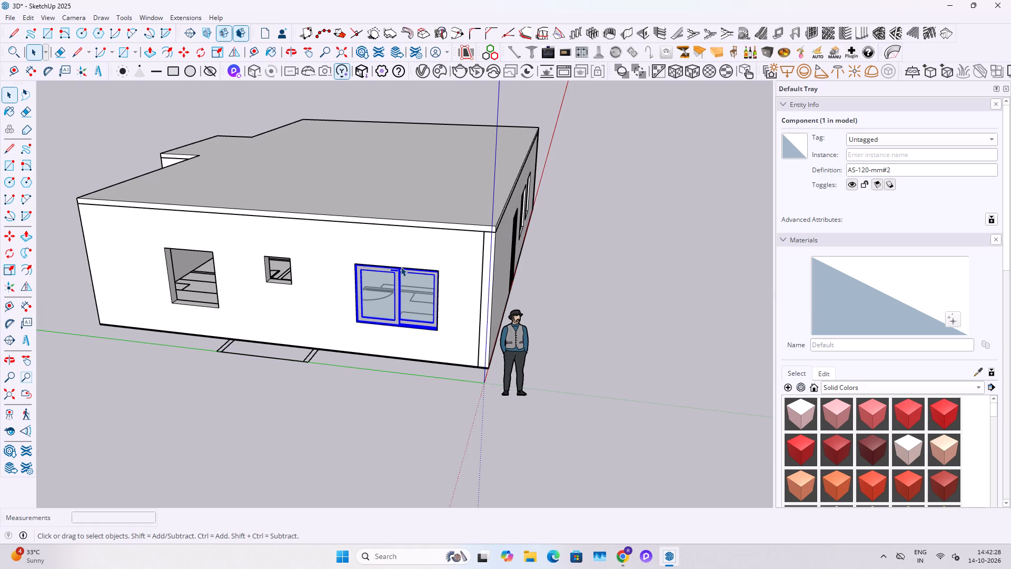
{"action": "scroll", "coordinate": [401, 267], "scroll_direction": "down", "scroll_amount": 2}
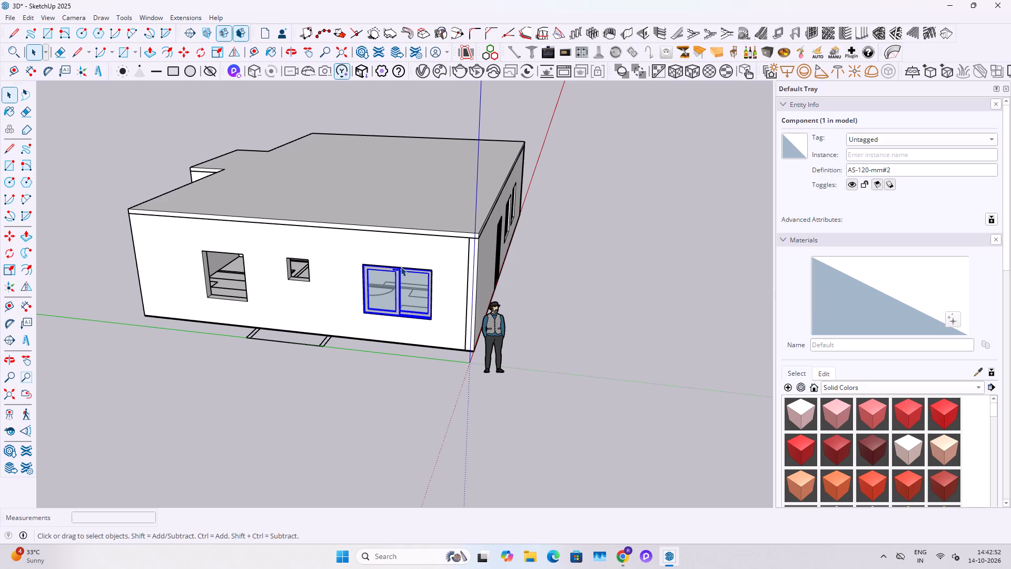
Copy the fitted side-wall window by its bottom corner to the matching corner of the larger opening at the same wall's far end.
{"action": "scroll", "coordinate": [407, 300], "scroll_direction": "down", "scroll_amount": 3}
{"action": "middle_click_drag", "start_coordinate": [355, 312], "coordinate": [465, 335]}
{"action": "left_click_drag", "start_coordinate": [402, 377], "coordinate": [409, 377]}
{"action": "scroll", "coordinate": [512, 291], "scroll_direction": "up", "scroll_amount": 6}
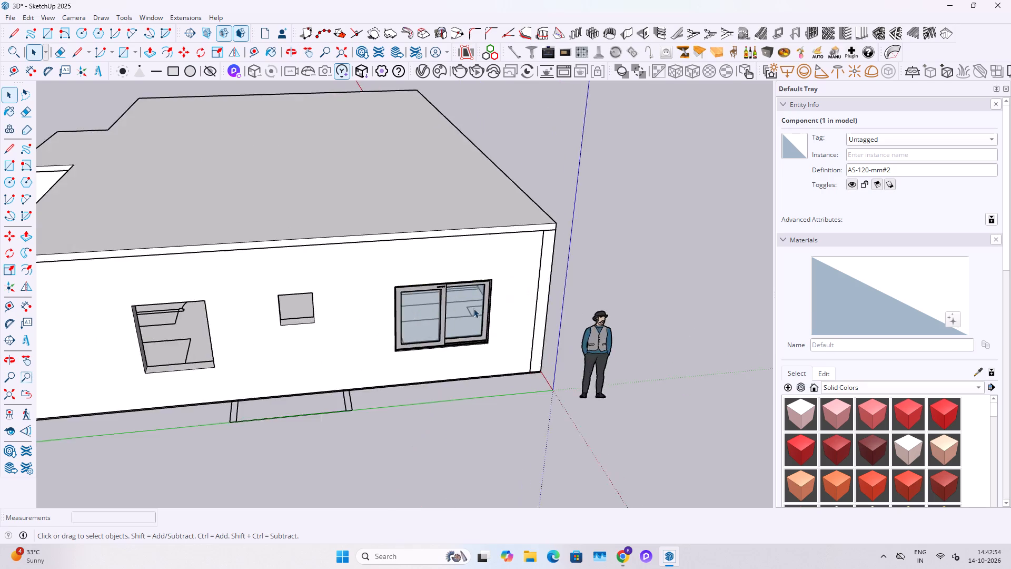
{"action": "scroll", "coordinate": [473, 308], "scroll_direction": "up", "scroll_amount": 10}
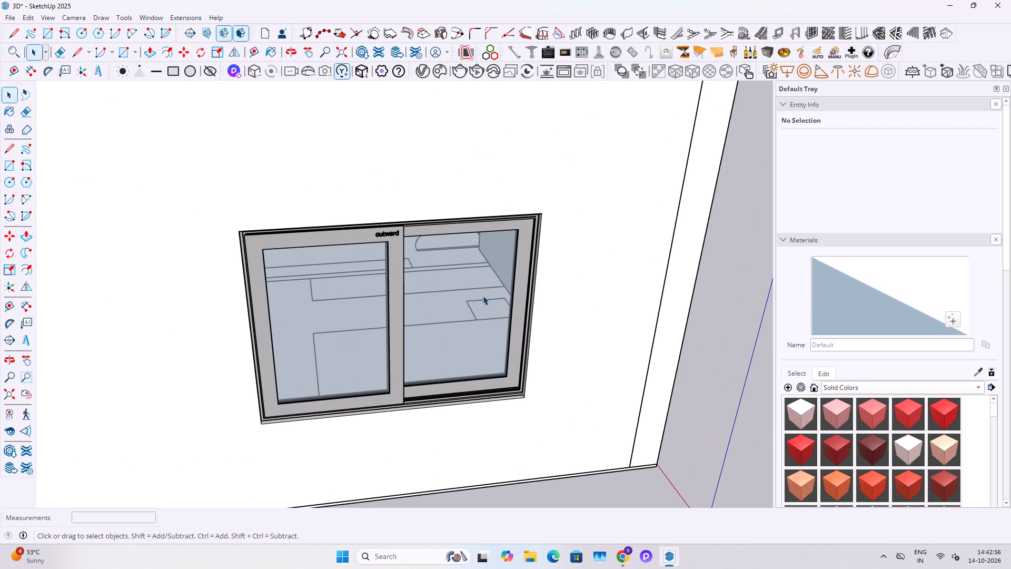
{"action": "left_click", "coordinate": [482, 296]}
{"action": "key", "text": "m"}
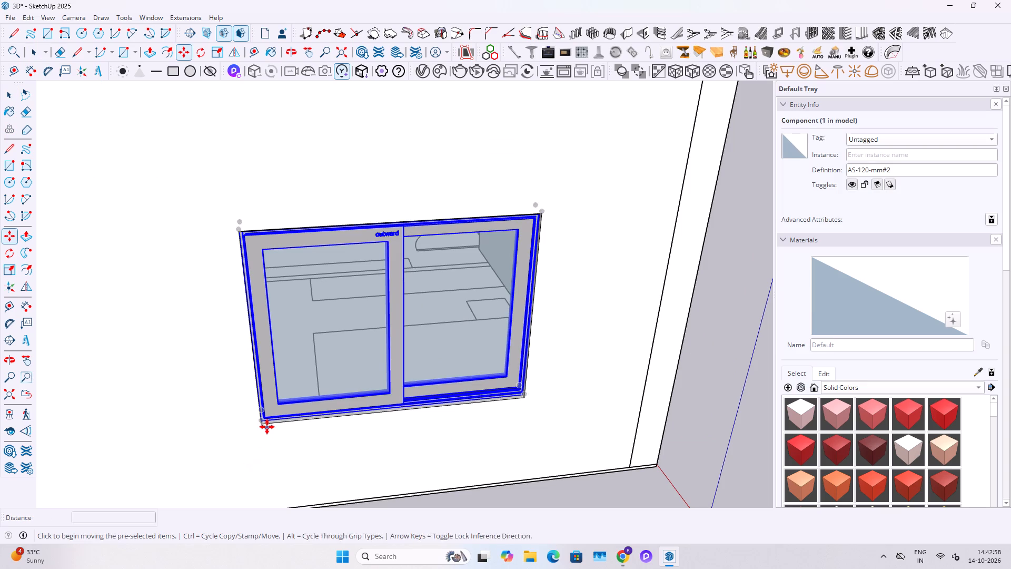
{"action": "left_click", "coordinate": [263, 426]}
{"action": "scroll", "coordinate": [389, 367], "scroll_direction": "down", "scroll_amount": 4}
{"action": "middle_click_drag", "start_coordinate": [276, 366], "coordinate": [779, 270], "text": "shift"}
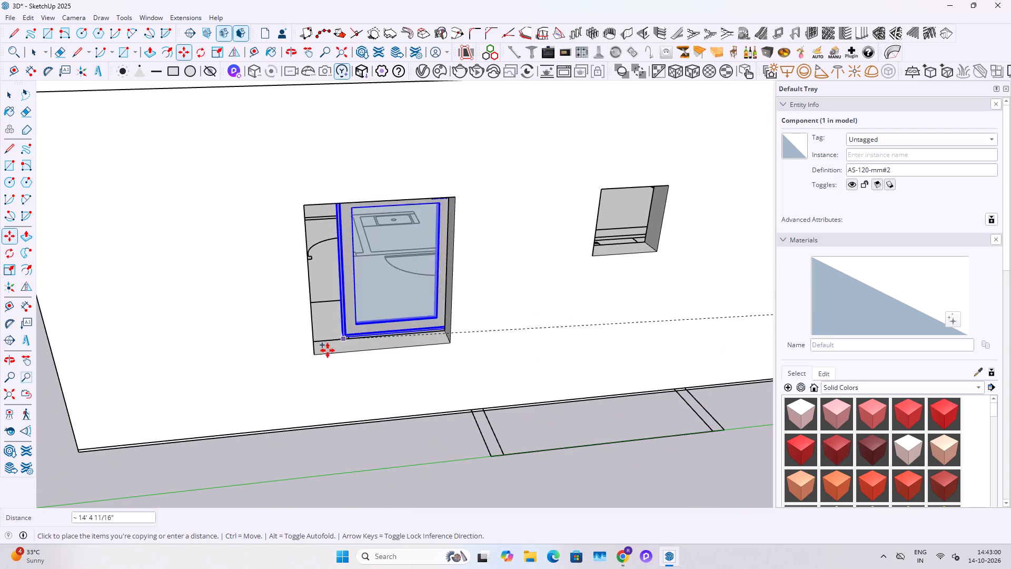
{"action": "left_click", "coordinate": [315, 356]}
{"action": "key", "text": "space"}
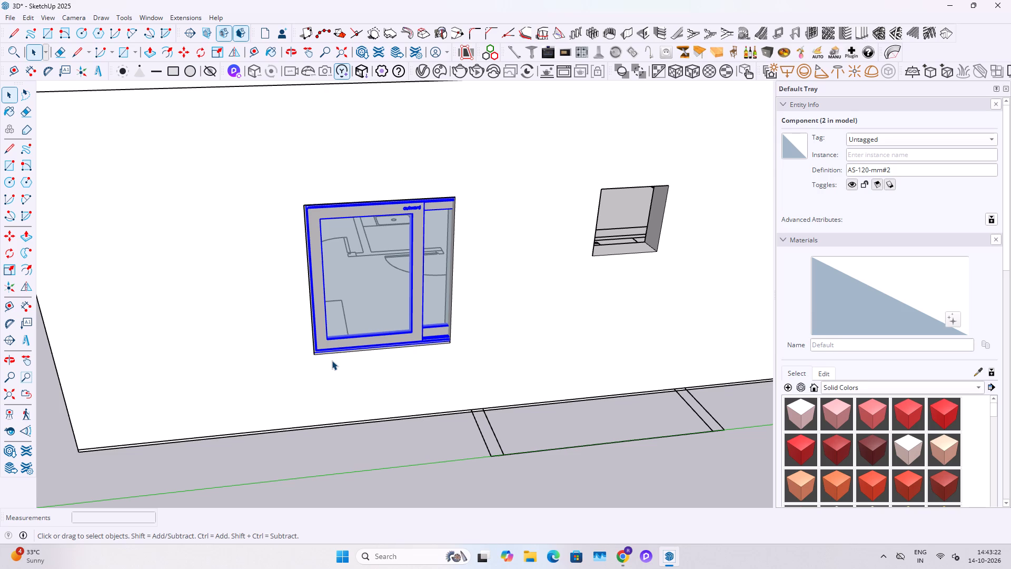
Scale the second side-wall window's width along the red axis by about 0.66 to fit its opening, showing back edges while scaling.
{"action": "scroll", "coordinate": [389, 329], "scroll_direction": "down", "scroll_amount": 3}
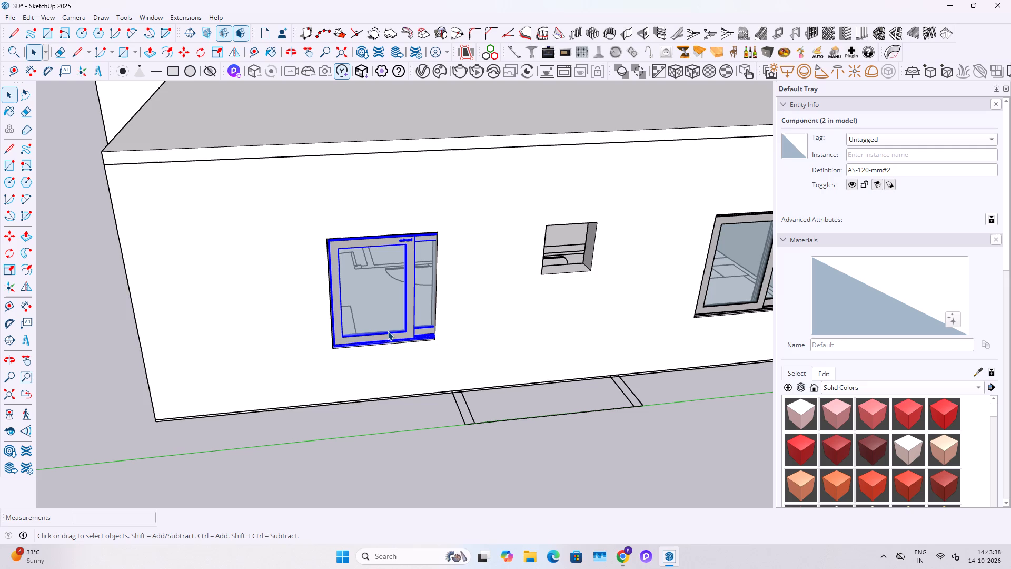
{"action": "scroll", "coordinate": [381, 298], "scroll_direction": "up", "scroll_amount": 3}
{"action": "key", "text": "s"}
{"action": "middle_click_drag", "start_coordinate": [470, 292], "coordinate": [554, 308]}
{"action": "scroll", "coordinate": [518, 296], "scroll_direction": "up", "scroll_amount": 4}
{"action": "key", "text": "k"}
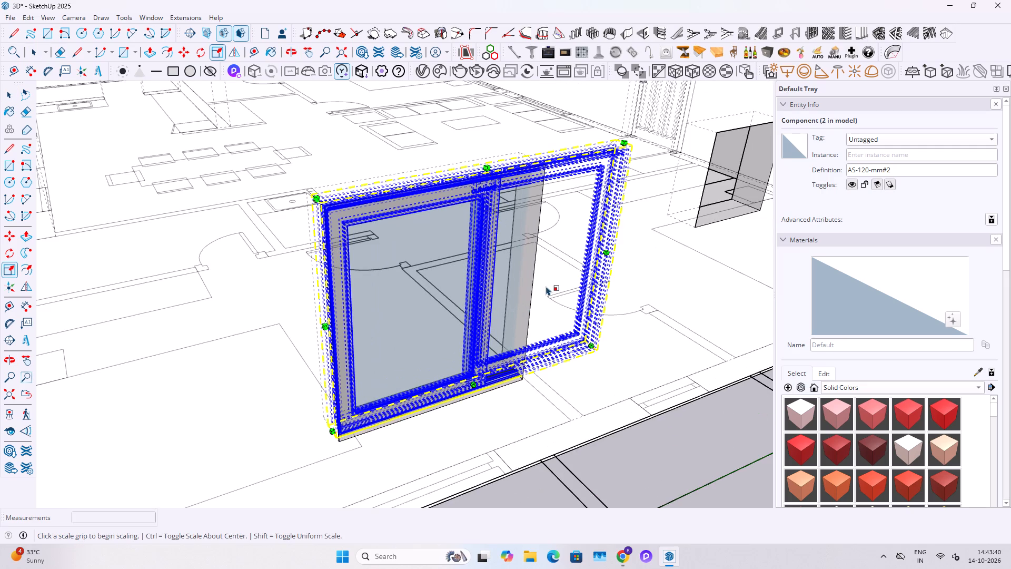
{"action": "left_click", "coordinate": [606, 256]}
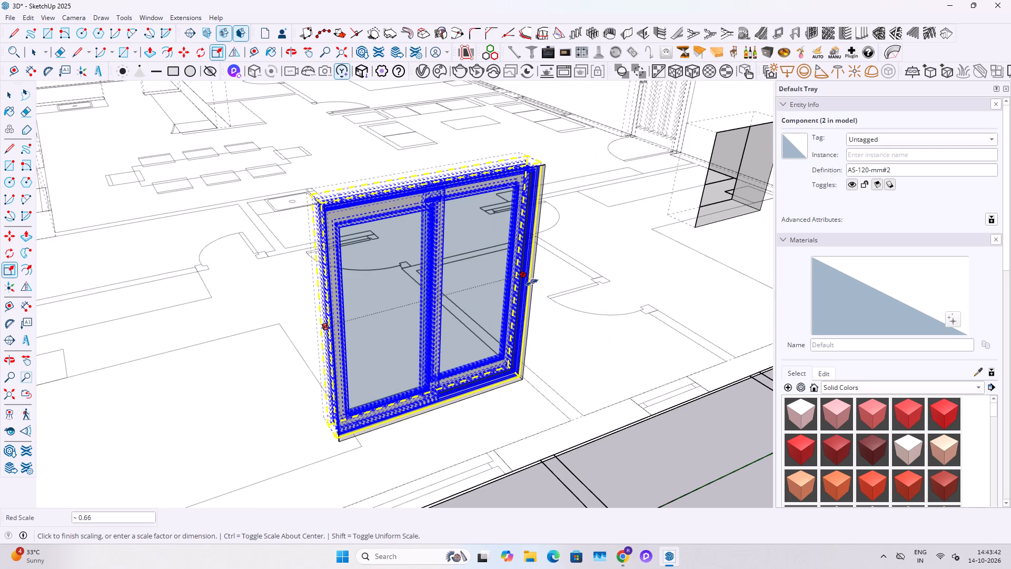
{"action": "left_click", "coordinate": [532, 282]}
{"action": "key", "text": "space"}
{"action": "scroll", "coordinate": [514, 293], "scroll_direction": "down", "scroll_amount": 6}
{"action": "key", "text": "k"}
{"action": "left_click", "coordinate": [549, 437]}
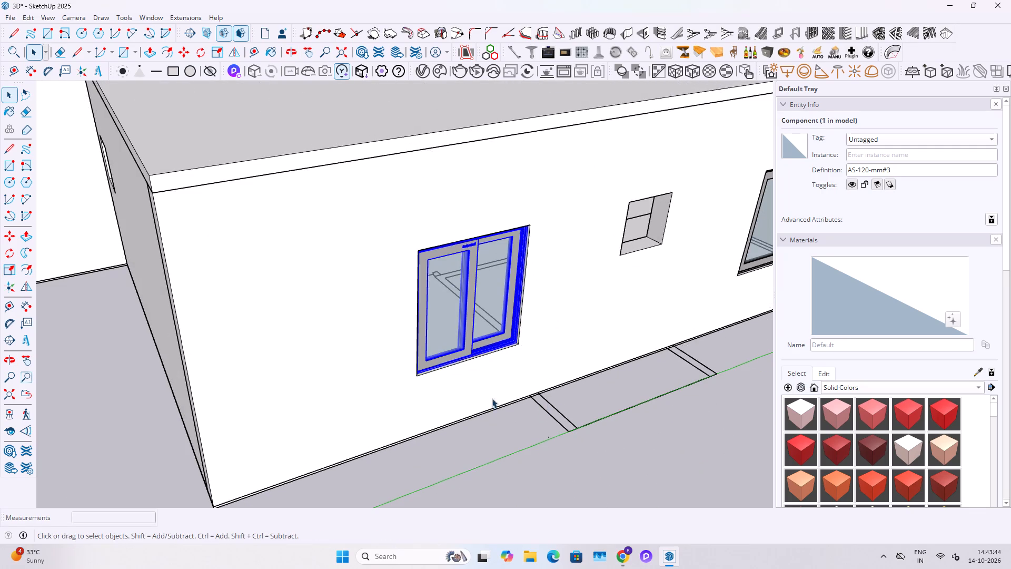
Inspect the house's outer walls from several sides, checking the fitted windows, the door and the openings still empty.
{"action": "scroll", "coordinate": [397, 392], "scroll_direction": "down", "scroll_amount": 4}
{"action": "middle_click_drag", "start_coordinate": [484, 392], "coordinate": [294, 333]}
{"action": "scroll", "coordinate": [310, 336], "scroll_direction": "up", "scroll_amount": 1}
{"action": "scroll", "coordinate": [282, 332], "scroll_direction": "down", "scroll_amount": 6}
{"action": "middle_click_drag", "start_coordinate": [620, 299], "coordinate": [388, 303]}
{"action": "scroll", "coordinate": [389, 302], "scroll_direction": "up", "scroll_amount": 1}
{"action": "middle_click_drag", "start_coordinate": [691, 263], "coordinate": [422, 276]}
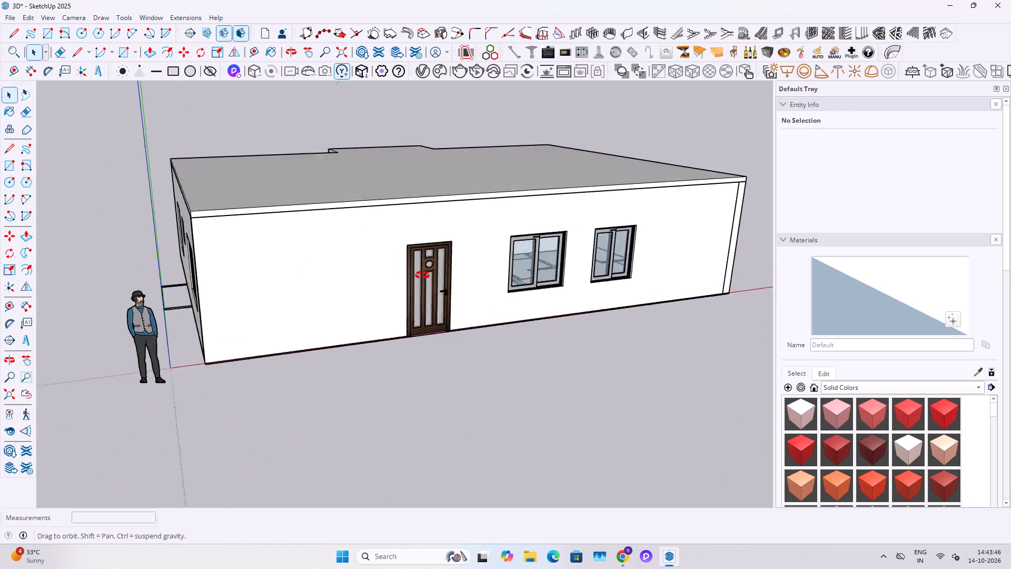
{"action": "middle_click_drag", "start_coordinate": [422, 276], "coordinate": [217, 252]}
{"action": "middle_click_drag", "start_coordinate": [509, 272], "coordinate": [518, 284]}
{"action": "middle_click_drag", "start_coordinate": [414, 282], "coordinate": [420, 293]}
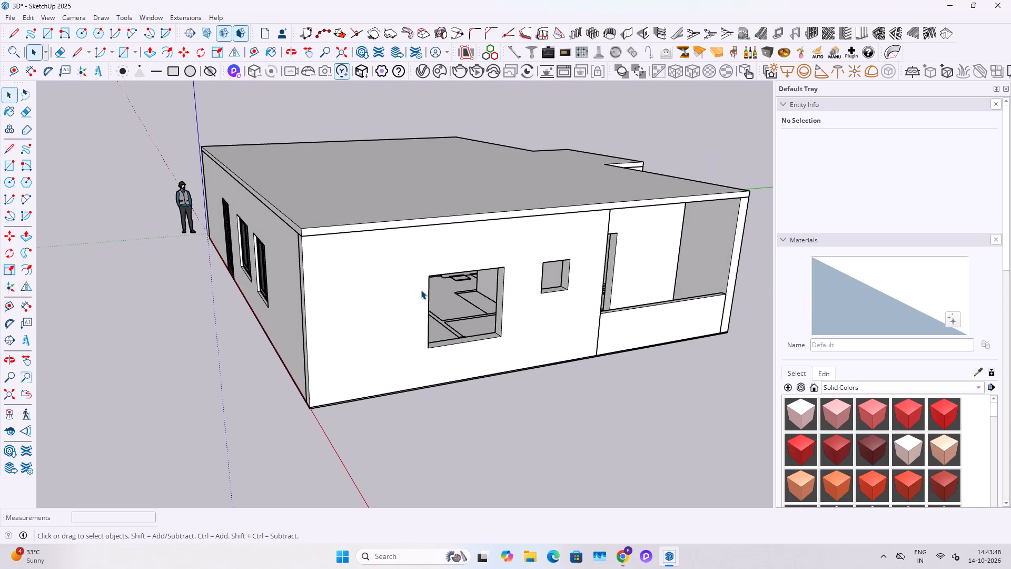
{"action": "middle_click_drag", "start_coordinate": [423, 342], "coordinate": [784, 352]}
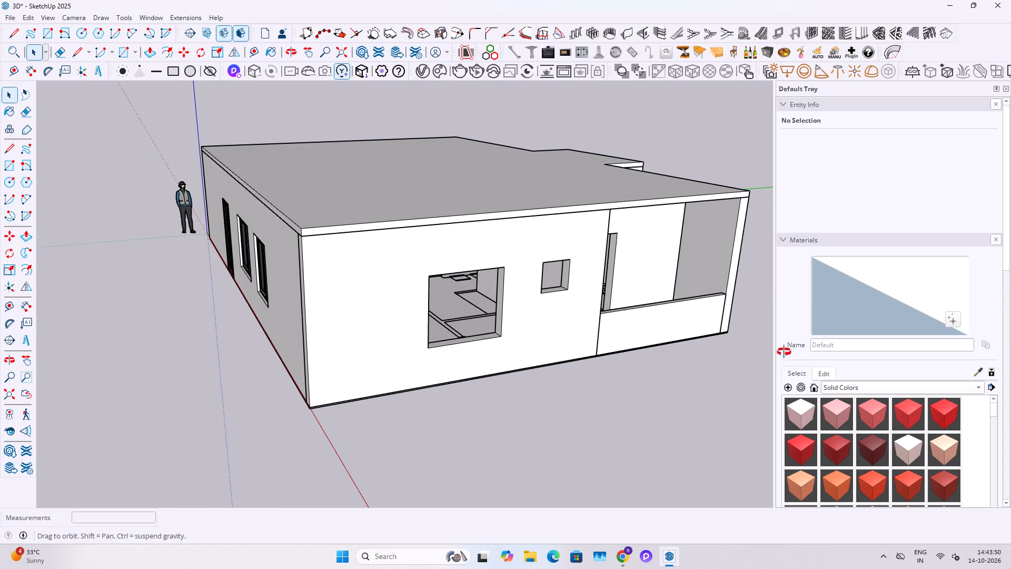
{"action": "middle_click_drag", "start_coordinate": [784, 352], "coordinate": [852, 352]}
{"action": "scroll", "coordinate": [414, 326], "scroll_direction": "up", "scroll_amount": 3}
{"action": "left_click", "coordinate": [469, 291]}
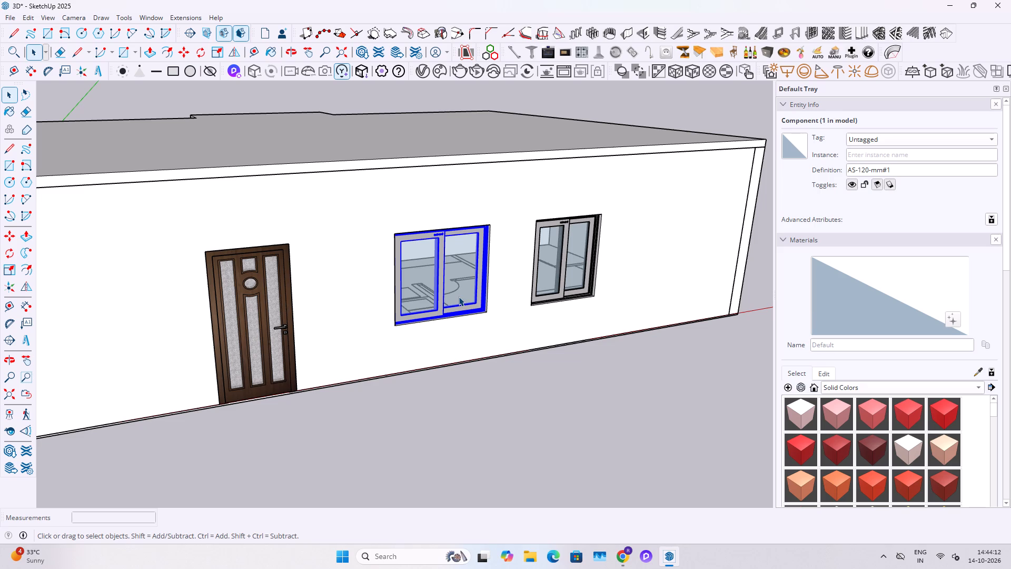
{"action": "scroll", "coordinate": [449, 283], "scroll_direction": "down", "scroll_amount": 4}
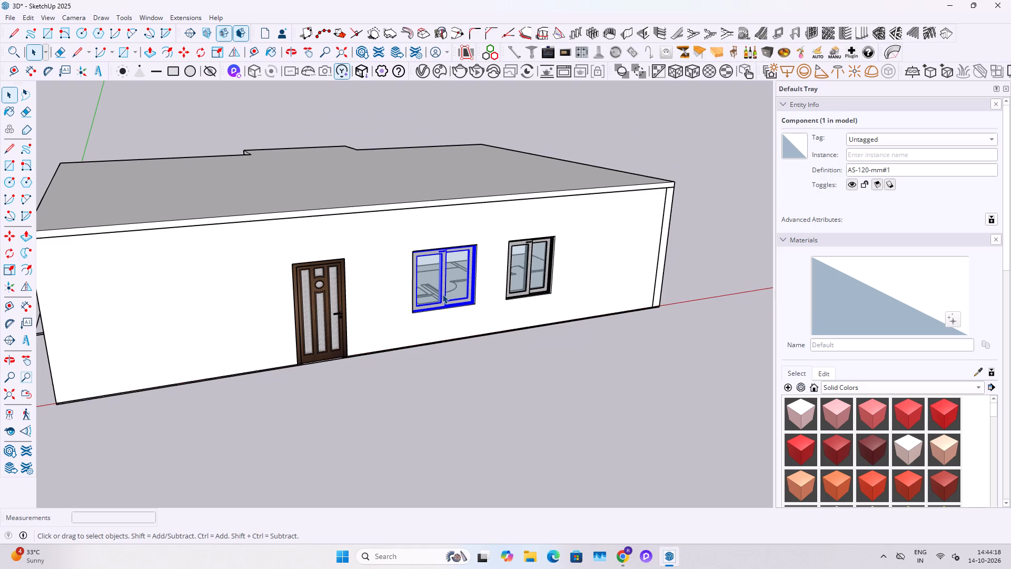
{"action": "left_click", "coordinate": [550, 406]}
{"action": "middle_click_drag", "start_coordinate": [490, 322], "coordinate": [453, 324]}
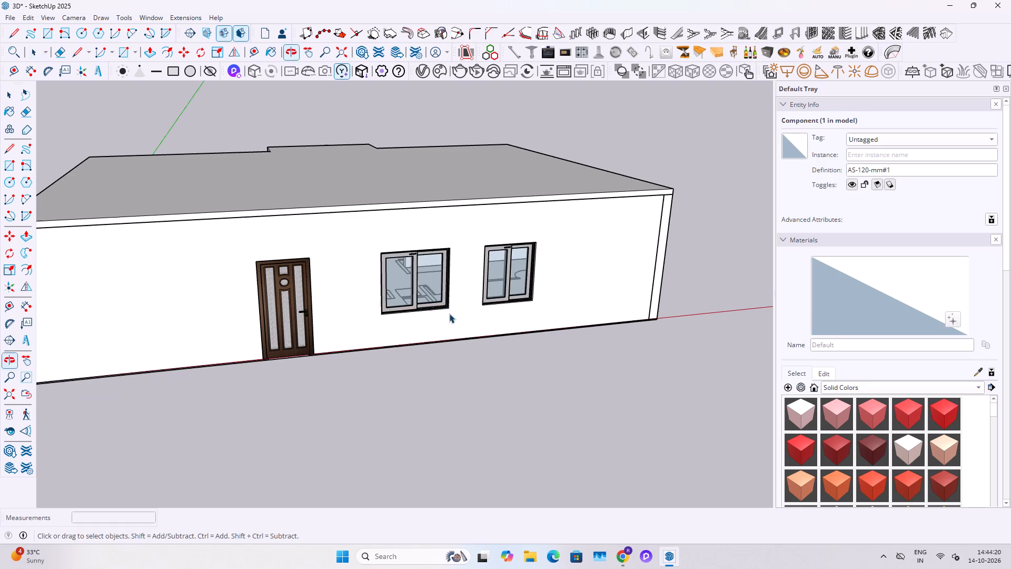
Copy the sliding window nearest the door to just in front of the large opening in the adjacent wall around the corner.
{"action": "left_click", "coordinate": [439, 297]}
{"action": "scroll", "coordinate": [437, 297], "scroll_direction": "down", "scroll_amount": 4}
{"action": "middle_click_drag", "start_coordinate": [436, 314], "coordinate": [428, 329]}
{"action": "key", "text": "m"}
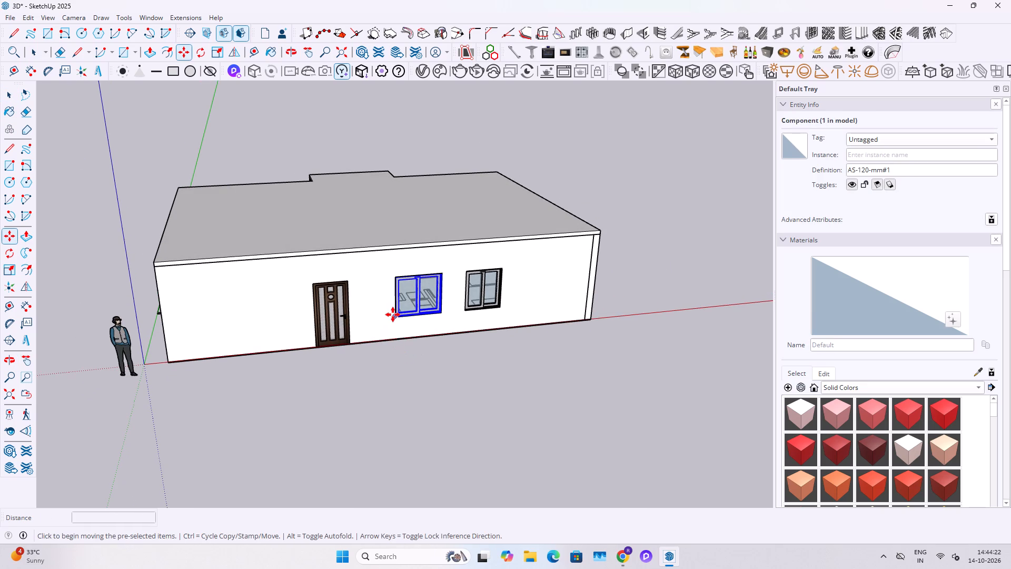
{"action": "left_click", "coordinate": [393, 314]}
{"action": "middle_click_drag", "start_coordinate": [591, 287], "coordinate": [144, 247]}
{"action": "scroll", "coordinate": [351, 284], "scroll_direction": "down", "scroll_amount": 1}
{"action": "scroll", "coordinate": [364, 311], "scroll_direction": "up", "scroll_amount": 2}
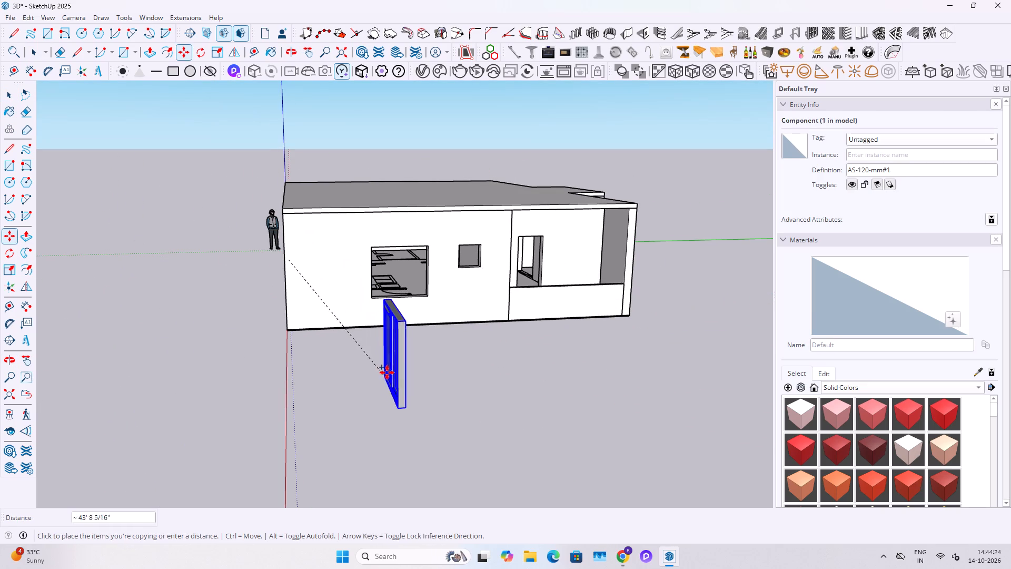
{"action": "left_click", "coordinate": [384, 329]}
{"action": "key", "text": "space"}
Rotate the copied window 90 degrees about the vertical axis so it lies parallel to the wall with the large opening.
{"action": "middle_click_drag", "start_coordinate": [385, 346], "coordinate": [461, 372]}
{"action": "scroll", "coordinate": [410, 357], "scroll_direction": "up", "scroll_amount": 7}
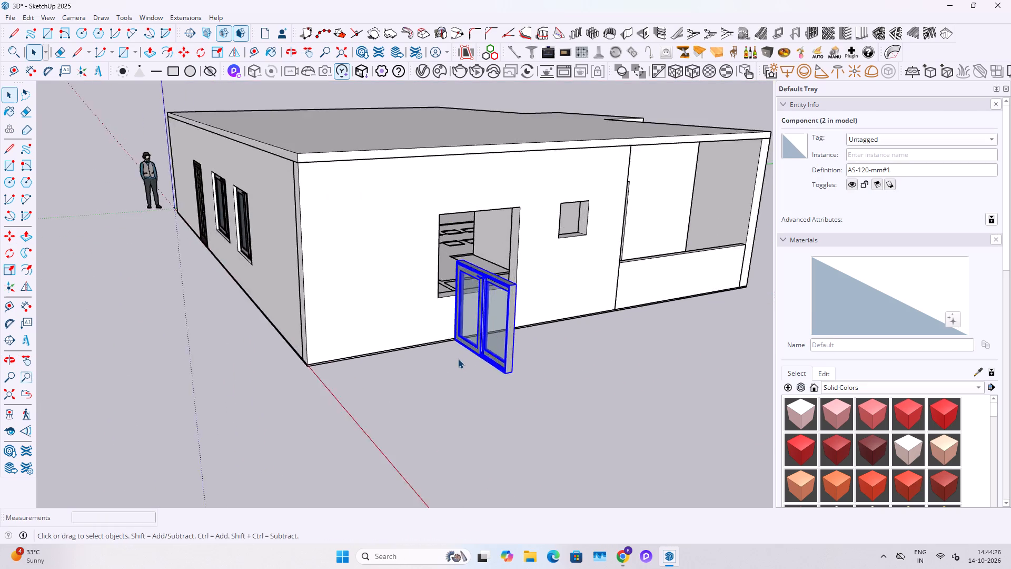
{"action": "scroll", "coordinate": [458, 359], "scroll_direction": "up", "scroll_amount": 2}
{"action": "key", "text": "q"}
{"action": "left_click", "coordinate": [451, 360]}
{"action": "left_click", "coordinate": [466, 371]}
{"action": "type", "text": "90"}
{"action": "key", "text": "Return"}
{"action": "key", "text": "space"}
{"action": "scroll", "coordinate": [423, 359], "scroll_direction": "up", "scroll_amount": 4}
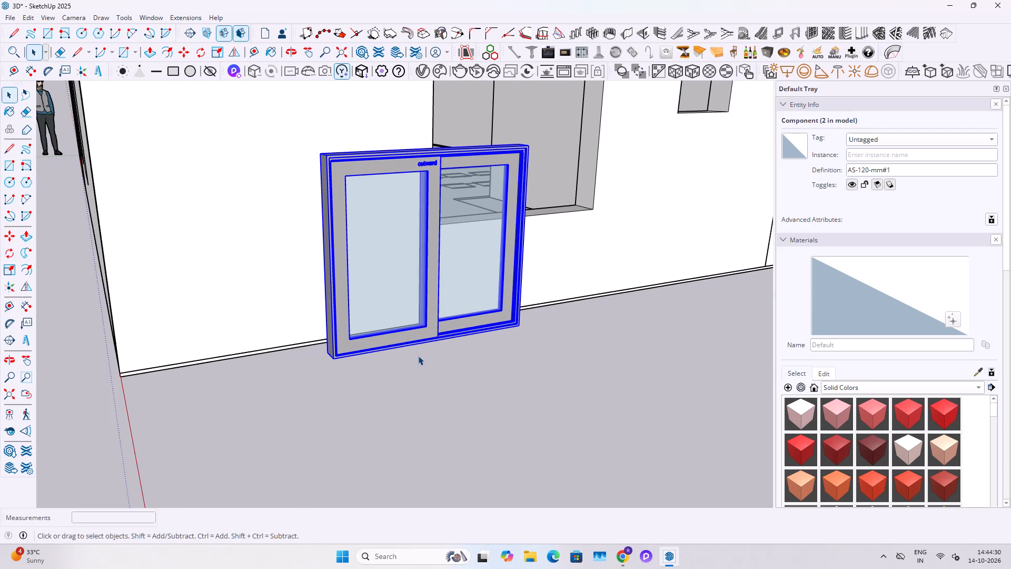
{"action": "key", "text": "Escape"}
{"action": "key", "text": "Escape"}
{"action": "key", "text": "Escape"}
{"action": "key", "text": "Escape"}
{"action": "key", "text": "Escape"}
{"action": "key", "text": "Escape"}
Move the rotated window by its bottom corner to the bottom corner of the wall's large opening and deselect it.
{"action": "scroll", "coordinate": [389, 339], "scroll_direction": "up", "scroll_amount": 4}
{"action": "key", "text": "m"}
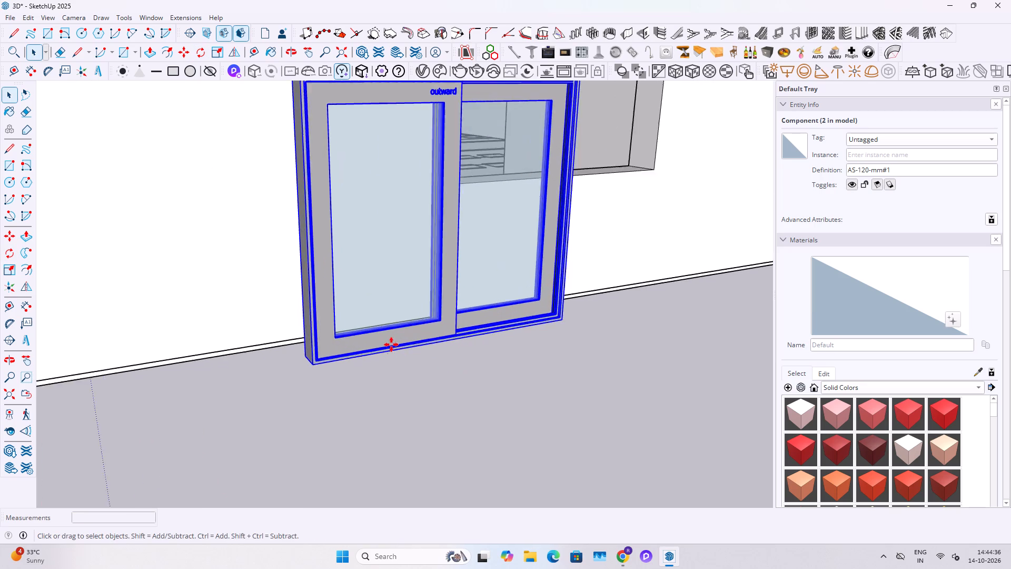
{"action": "scroll", "coordinate": [391, 345], "scroll_direction": "up", "scroll_amount": 7}
{"action": "left_click", "coordinate": [312, 350]}
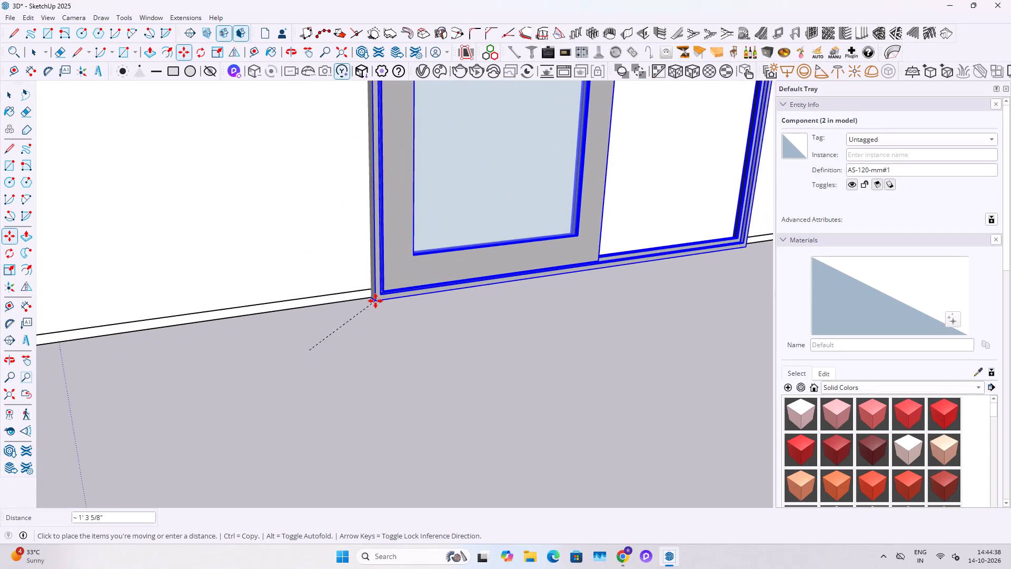
{"action": "scroll", "coordinate": [375, 301], "scroll_direction": "down", "scroll_amount": 5}
{"action": "middle_click_drag", "start_coordinate": [424, 268], "coordinate": [397, 299], "text": "shift"}
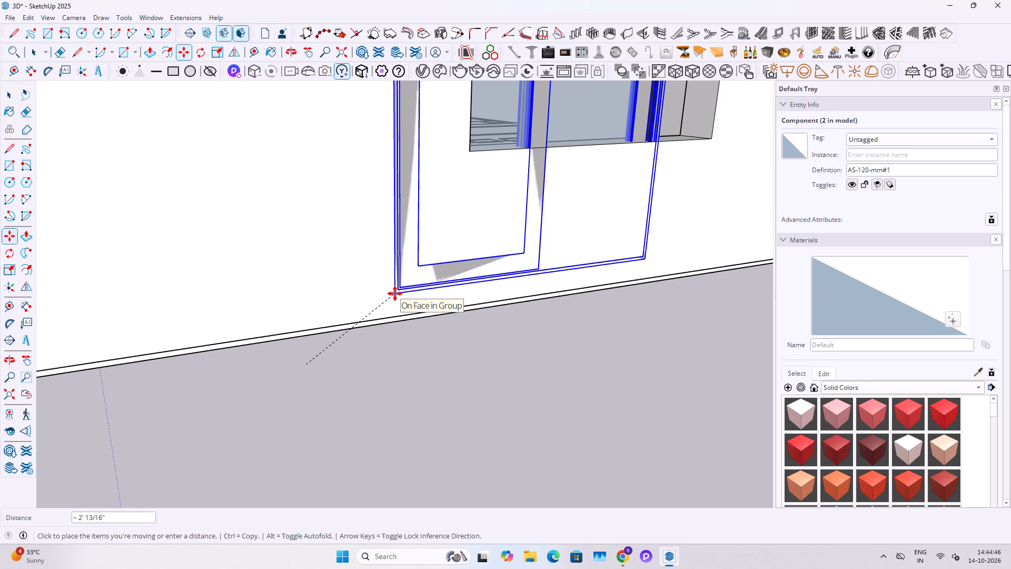
{"action": "scroll", "coordinate": [393, 289], "scroll_direction": "up", "scroll_amount": 3}
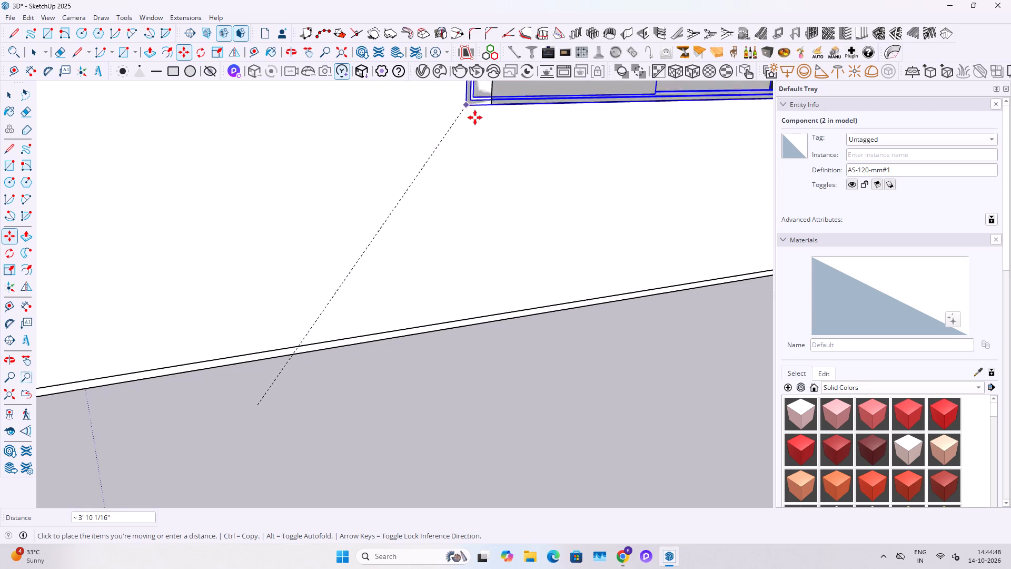
{"action": "middle_click_drag", "start_coordinate": [480, 124], "coordinate": [370, 235]}
{"action": "scroll", "coordinate": [428, 183], "scroll_direction": "up", "scroll_amount": 4}
{"action": "scroll", "coordinate": [342, 253], "scroll_direction": "down", "scroll_amount": 7}
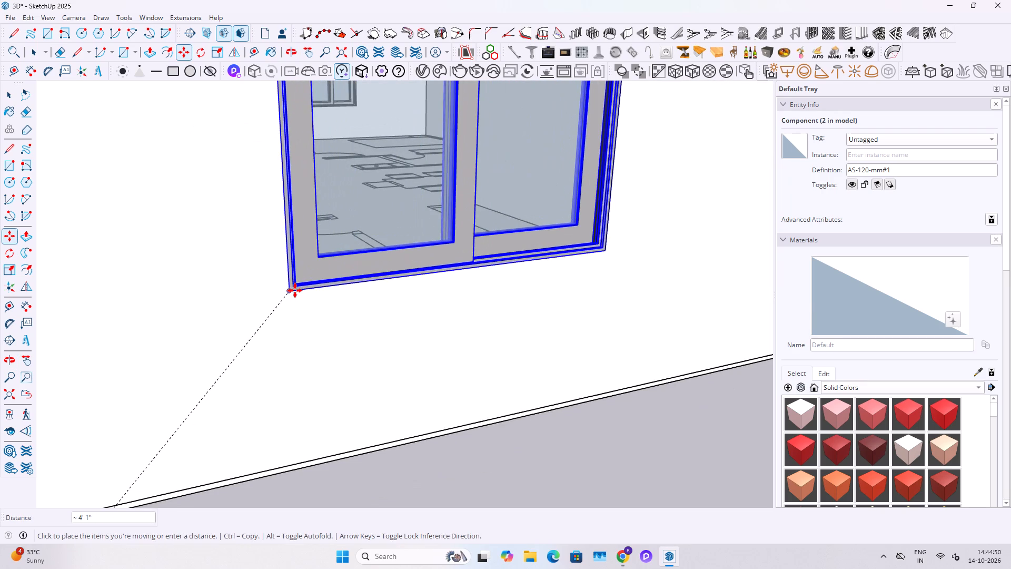
{"action": "left_click", "coordinate": [295, 291]}
{"action": "key", "text": "space"}
{"action": "scroll", "coordinate": [343, 288], "scroll_direction": "down", "scroll_amount": 7}
{"action": "key", "text": "space"}
{"action": "left_click", "coordinate": [462, 447]}
Switch to Chrome and search 3D Warehouse for SLIDING DOOR.
{"action": "middle_click_drag", "start_coordinate": [469, 263], "coordinate": [304, 308]}
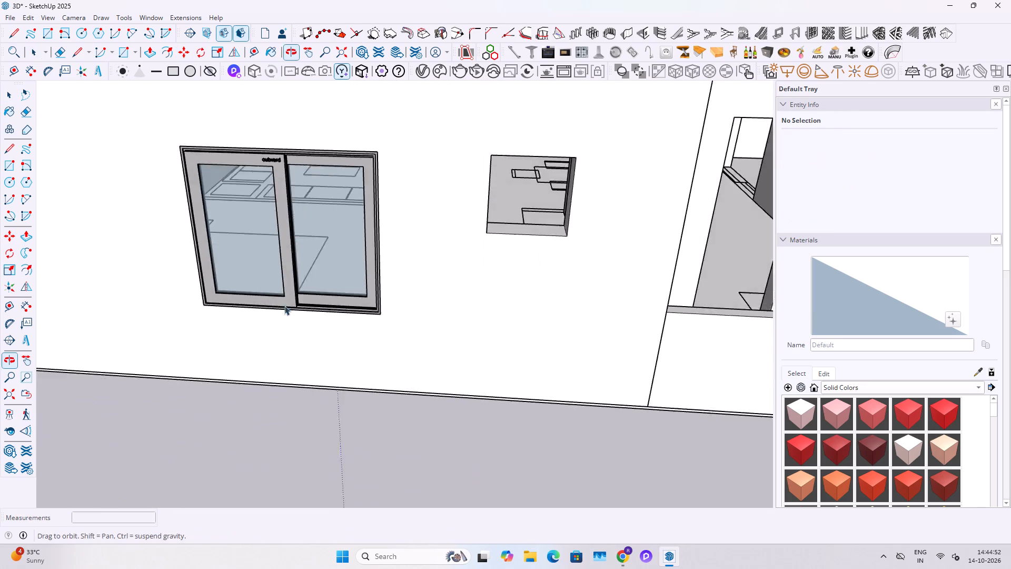
{"action": "scroll", "coordinate": [265, 293], "scroll_direction": "down", "scroll_amount": 7}
{"action": "middle_click_drag", "start_coordinate": [480, 290], "coordinate": [344, 357]}
{"action": "scroll", "coordinate": [261, 299], "scroll_direction": "up", "scroll_amount": 1}
{"action": "scroll", "coordinate": [259, 286], "scroll_direction": "down", "scroll_amount": 6}
{"action": "middle_click_drag", "start_coordinate": [519, 287], "coordinate": [267, 199]}
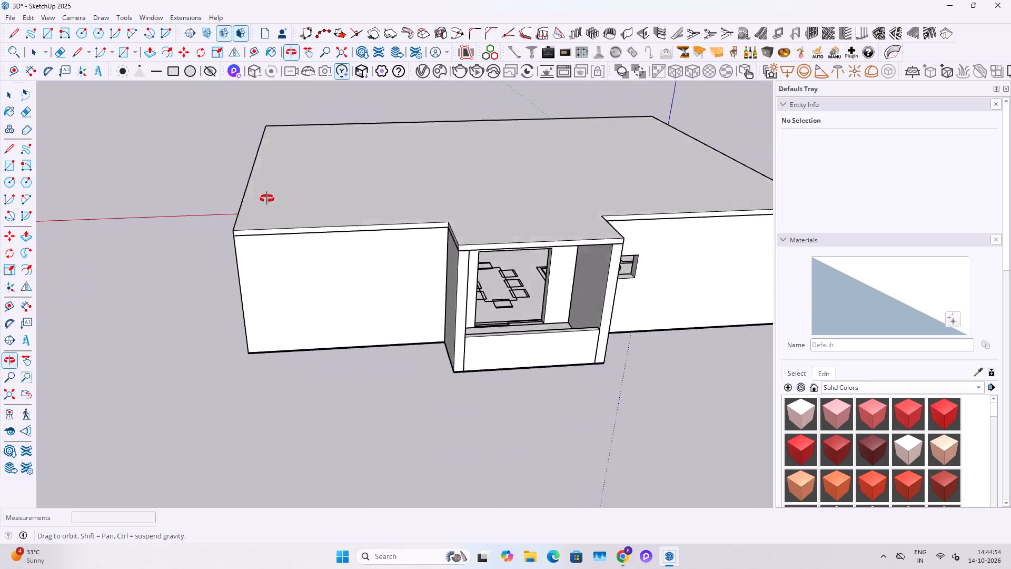
{"action": "middle_click_drag", "start_coordinate": [267, 199], "coordinate": [319, 255]}
{"action": "left_click", "coordinate": [622, 556]}
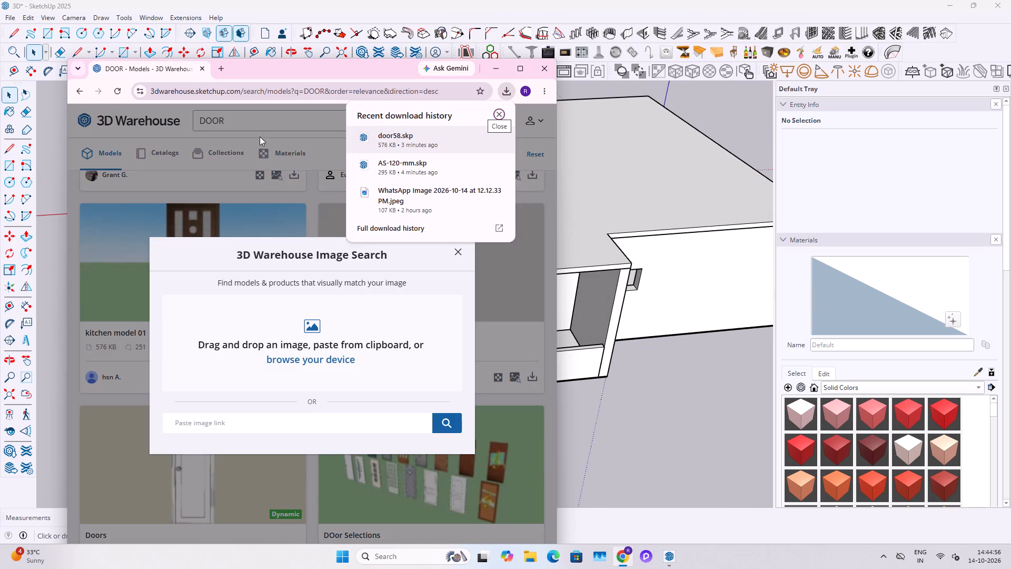
{"action": "left_click", "coordinate": [183, 134]}
{"action": "left_click_drag", "start_coordinate": [232, 118], "coordinate": [191, 130]}
{"action": "type", "text": "SLIDING"}
{"action": "key", "text": "space"}
{"action": "key", "text": "r"}
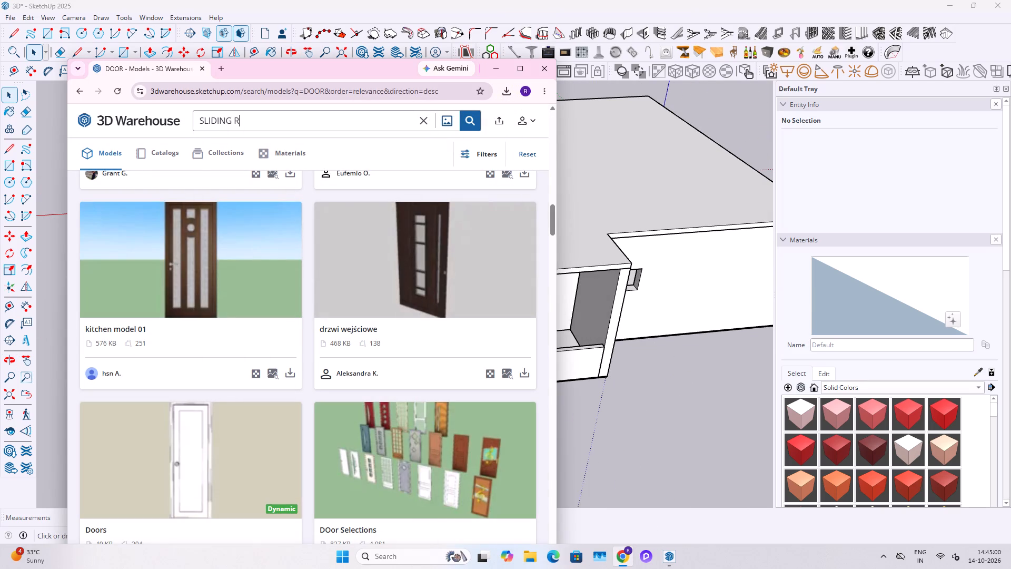
{"action": "key", "text": "BackSpace"}
{"action": "type", "text": "DOOR"}
{"action": "key", "text": "Return"}
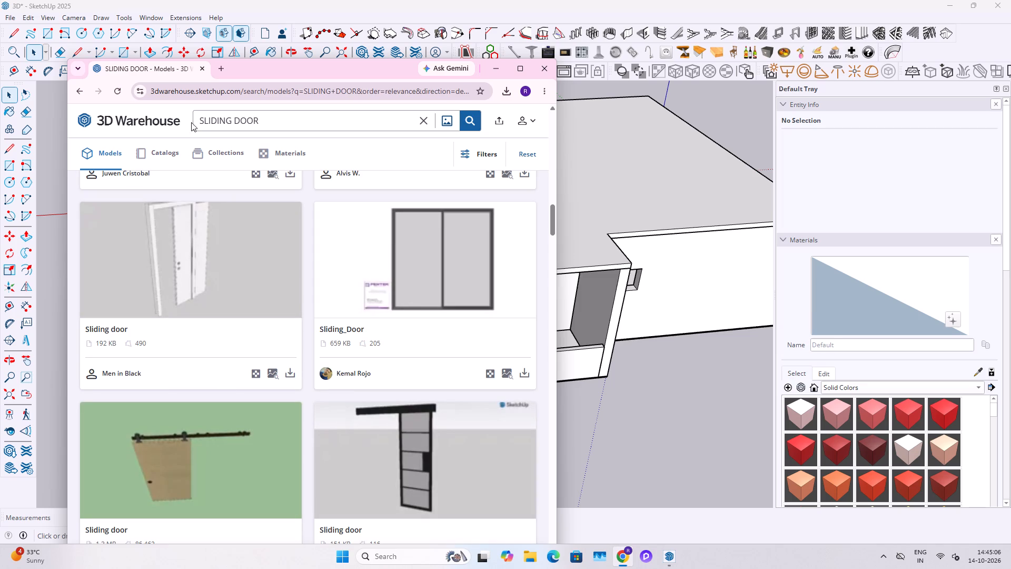
Browse the sliding door models for a glazed two-panel design suited to the balcony opening.
{"action": "scroll", "coordinate": [300, 535], "scroll_direction": "down", "scroll_amount": 6}
{"action": "scroll", "coordinate": [485, 237], "scroll_direction": "down", "scroll_amount": 5}
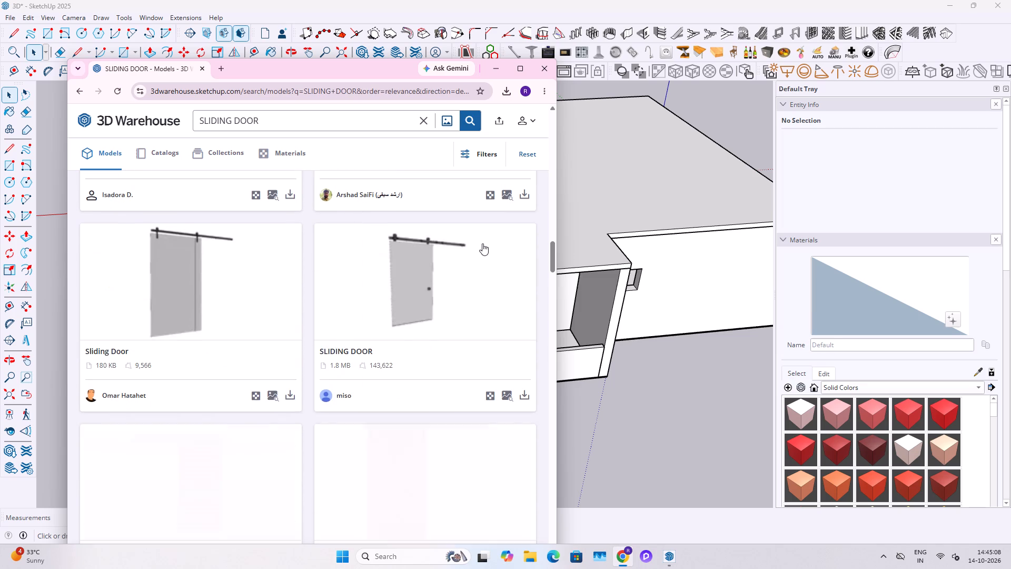
{"action": "scroll", "coordinate": [482, 243], "scroll_direction": "down", "scroll_amount": 2}
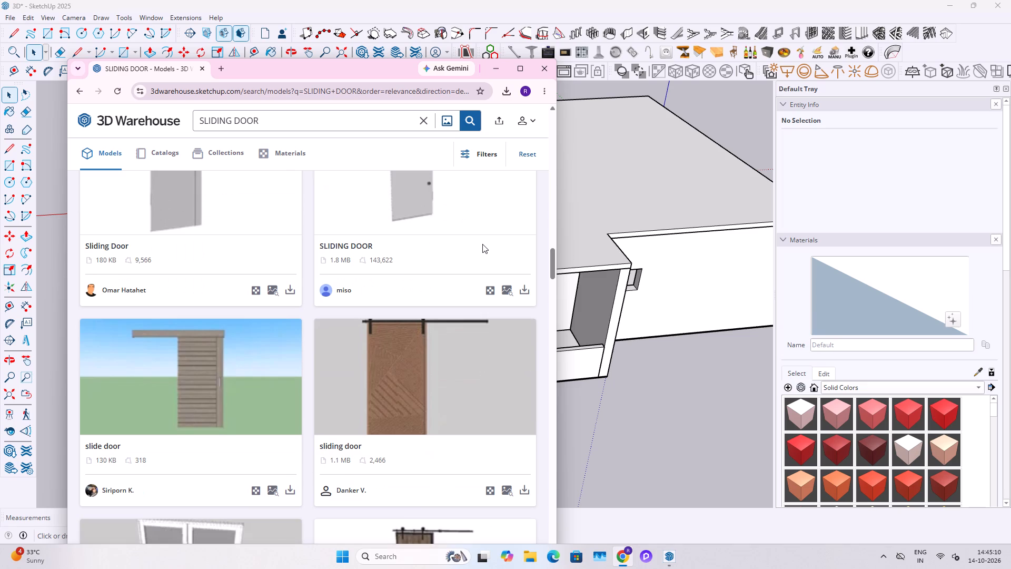
{"action": "scroll", "coordinate": [482, 244], "scroll_direction": "down", "scroll_amount": 6}
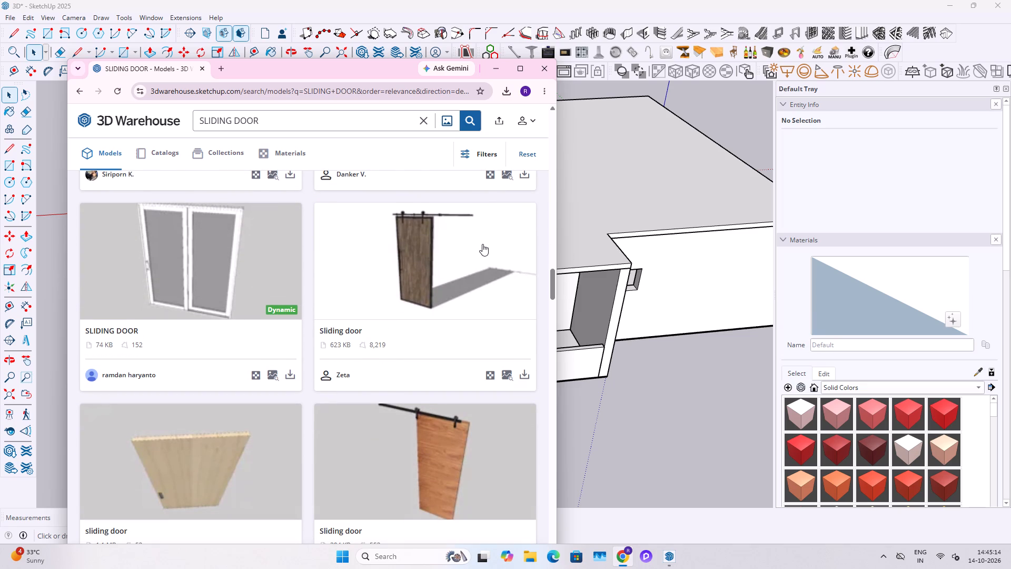
{"action": "scroll", "coordinate": [479, 249], "scroll_direction": "down", "scroll_amount": 3}
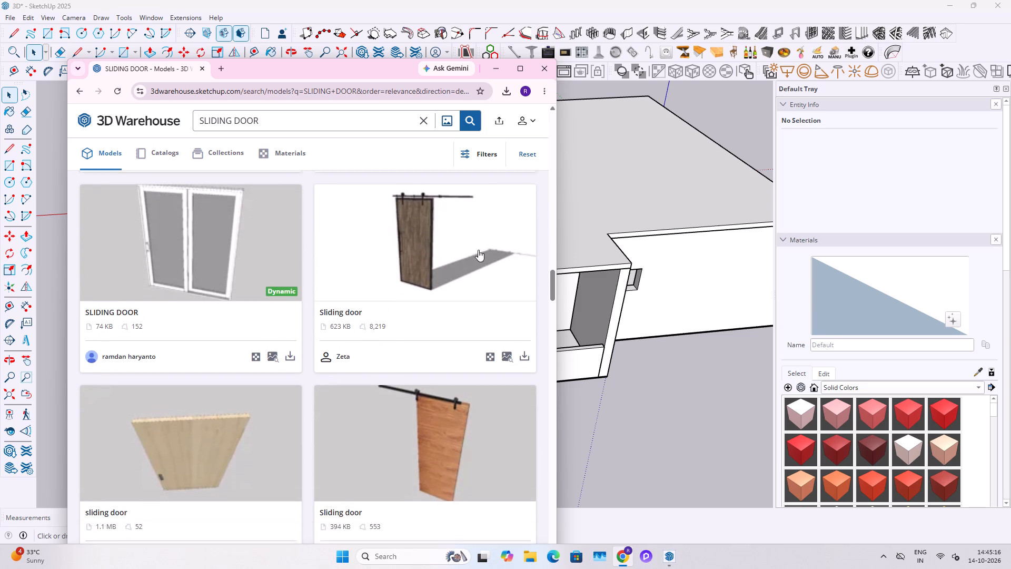
{"action": "scroll", "coordinate": [478, 250], "scroll_direction": "down", "scroll_amount": 2}
{"action": "scroll", "coordinate": [354, 248], "scroll_direction": "up", "scroll_amount": 5}
{"action": "scroll", "coordinate": [286, 298], "scroll_direction": "up", "scroll_amount": 9}
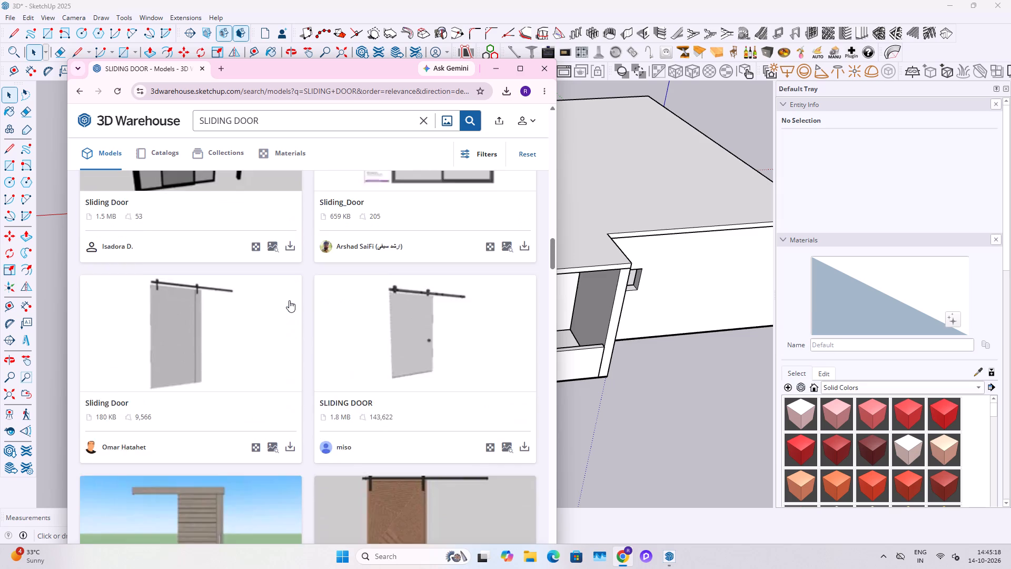
{"action": "scroll", "coordinate": [289, 300], "scroll_direction": "up", "scroll_amount": 17}
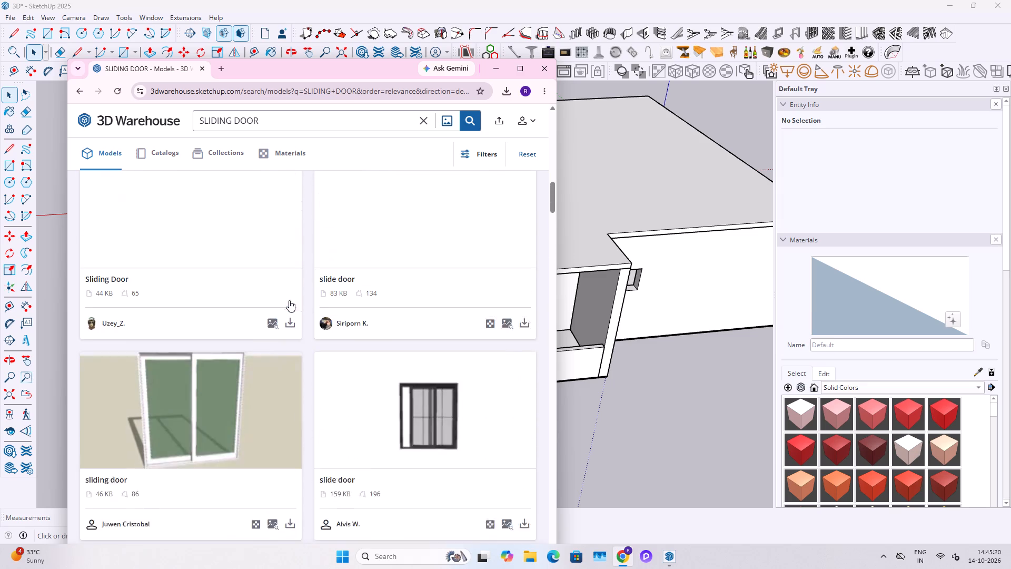
{"action": "scroll", "coordinate": [289, 300], "scroll_direction": "up", "scroll_amount": 11}
{"action": "scroll", "coordinate": [289, 300], "scroll_direction": "down", "scroll_amount": 1}
{"action": "scroll", "coordinate": [289, 300], "scroll_direction": "up", "scroll_amount": 4}
Try to download the 90 KB Sliding Door model by RedCurtain Interiors as a SketchUp file.
{"action": "left_click", "coordinate": [289, 473]}
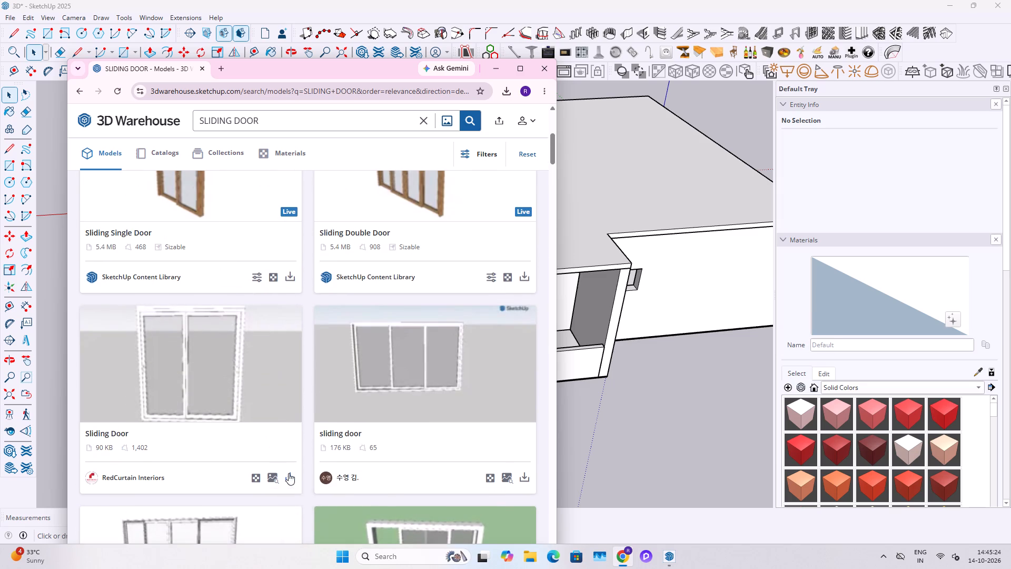
{"action": "left_click", "coordinate": [519, 465]}
{"action": "left_click", "coordinate": [525, 476]}
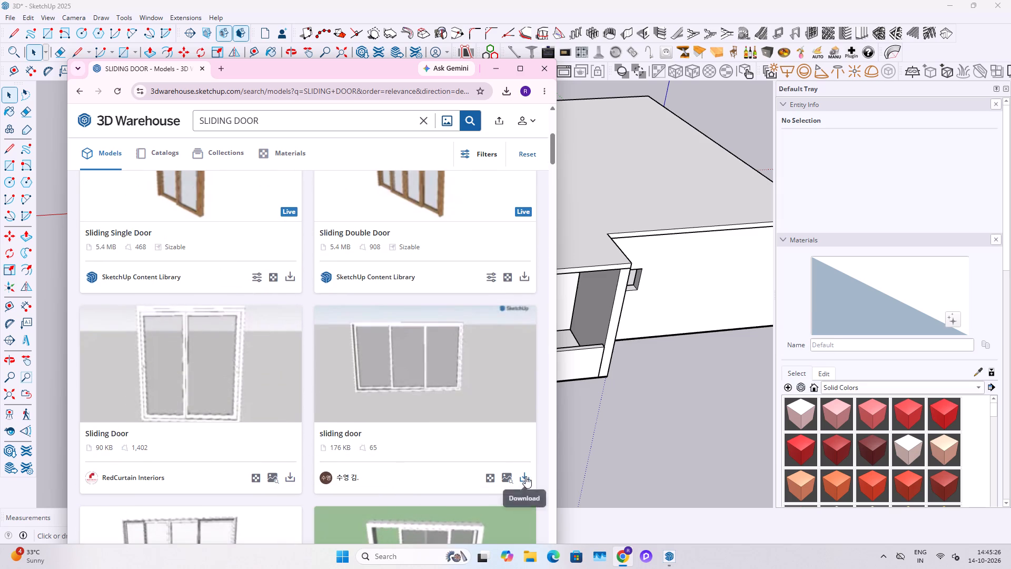
{"action": "left_click", "coordinate": [289, 484]}
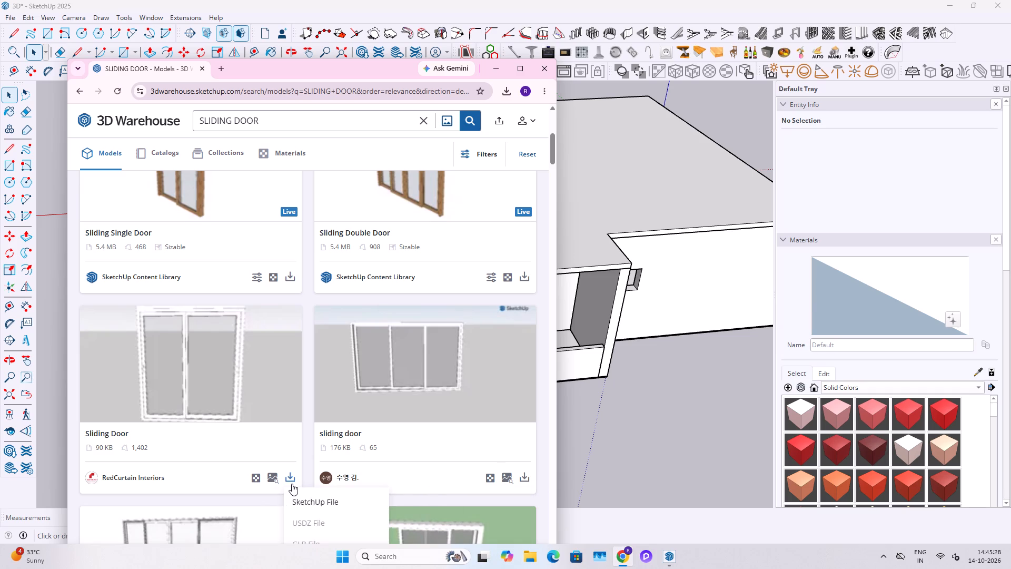
{"action": "left_click", "coordinate": [311, 505]}
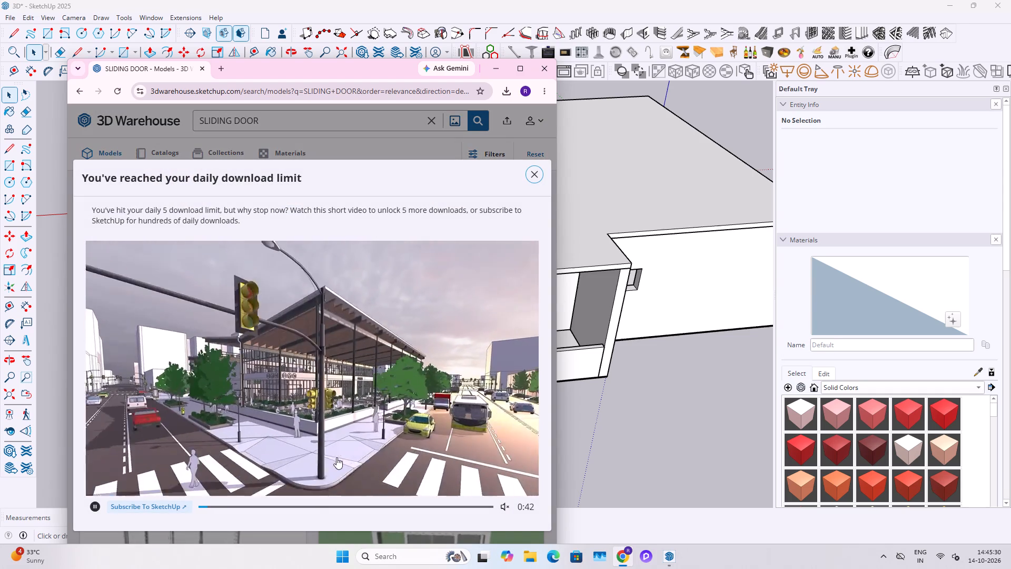
Unlock additional downloads by playing the promotional video, skip its remainder when possible and decline the subscription offer.
{"action": "scroll", "coordinate": [359, 435], "scroll_direction": "down", "scroll_amount": 12}
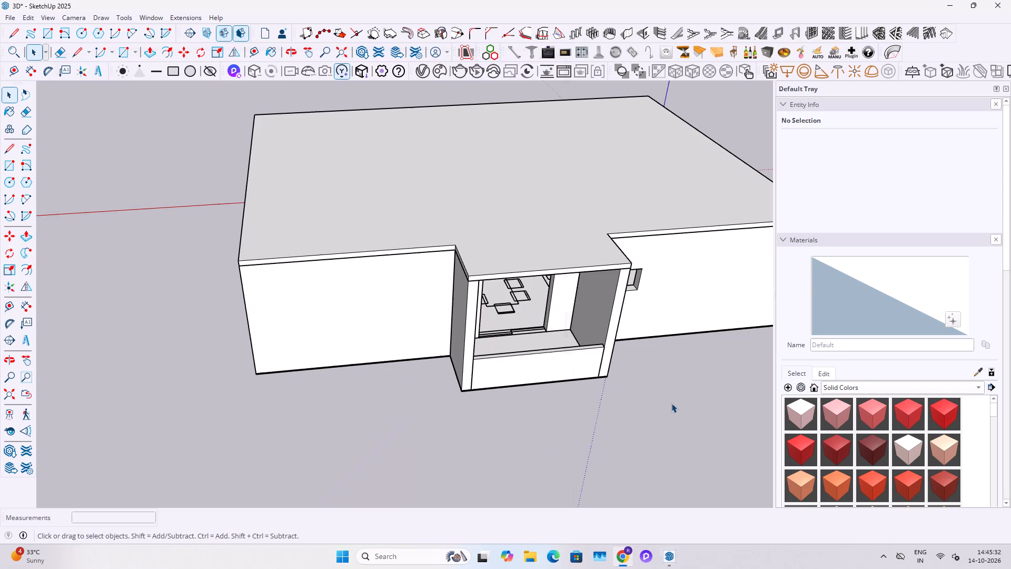
{"action": "left_click", "coordinate": [671, 403]}
{"action": "middle_click_drag", "start_coordinate": [586, 390], "coordinate": [539, 348]}
{"action": "left_click", "coordinate": [621, 558]}
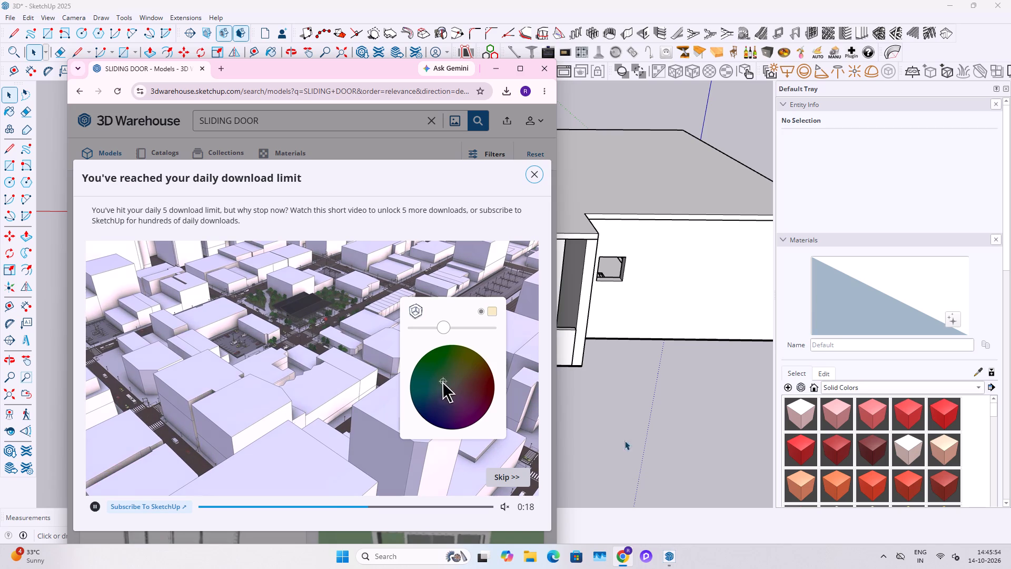
{"action": "left_click", "coordinate": [521, 482]}
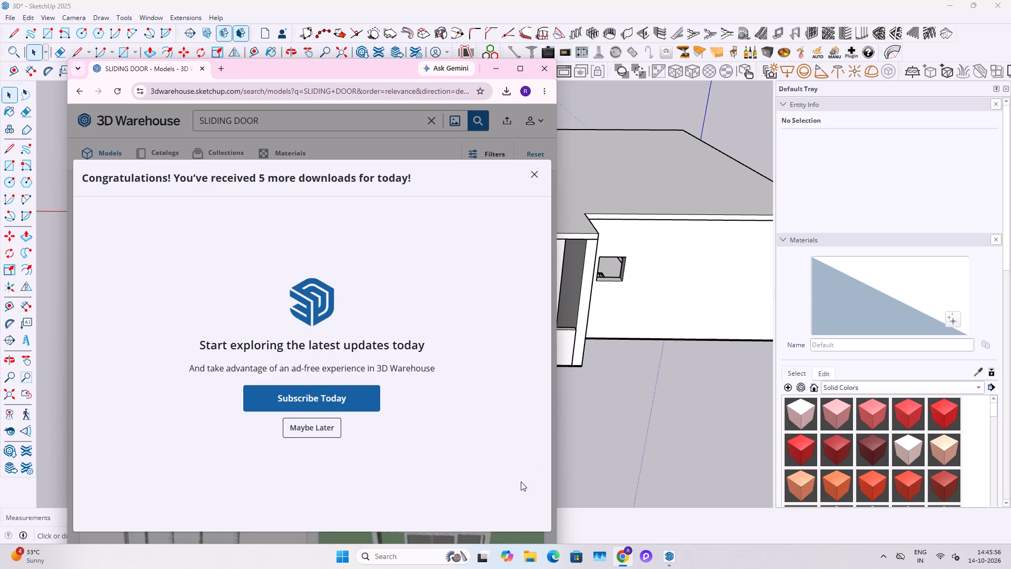
{"action": "left_click", "coordinate": [330, 440]}
{"action": "left_click", "coordinate": [321, 421]}
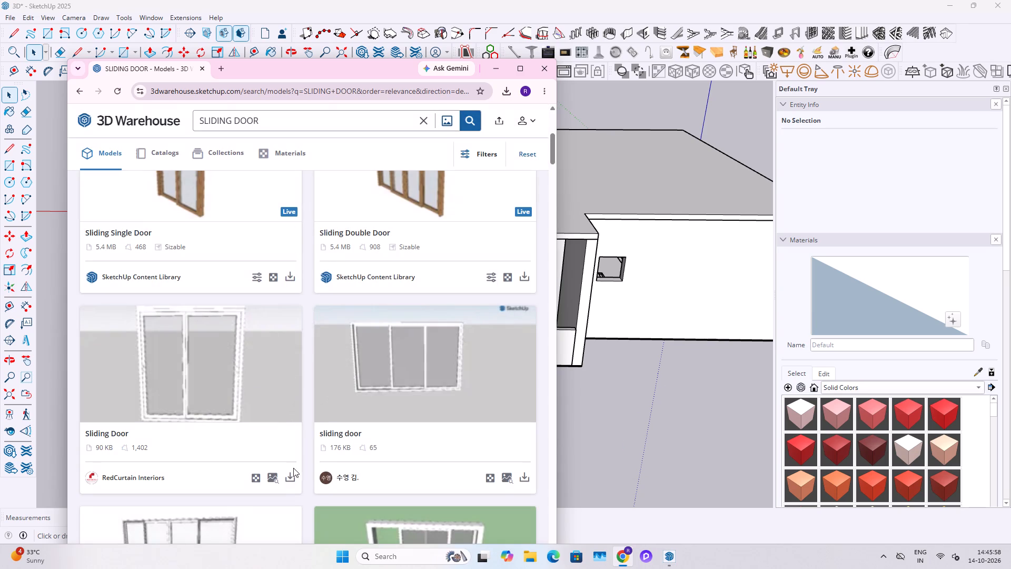
Download RedCurtain Interiors' Sliding Door as a SketchUp file and save it as UPVC+DOOR in Downloads.
{"action": "left_click", "coordinate": [295, 483]}
{"action": "left_click", "coordinate": [313, 505]}
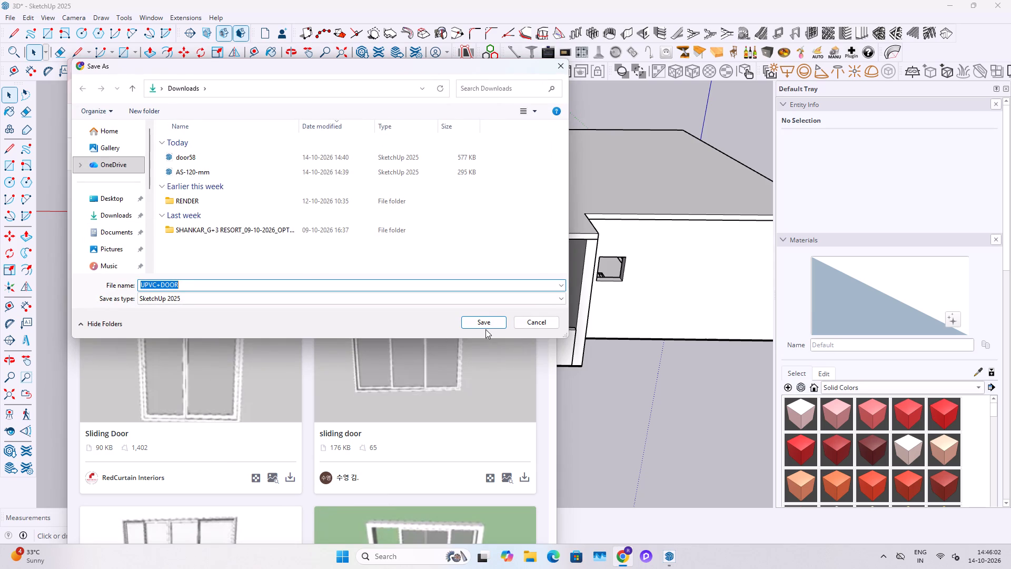
{"action": "left_click", "coordinate": [486, 328]}
Insert the downloaded UPVC+DOOR file into the SketchUp house model, placing it on the ground outside the balcony.
{"action": "left_click", "coordinate": [509, 94]}
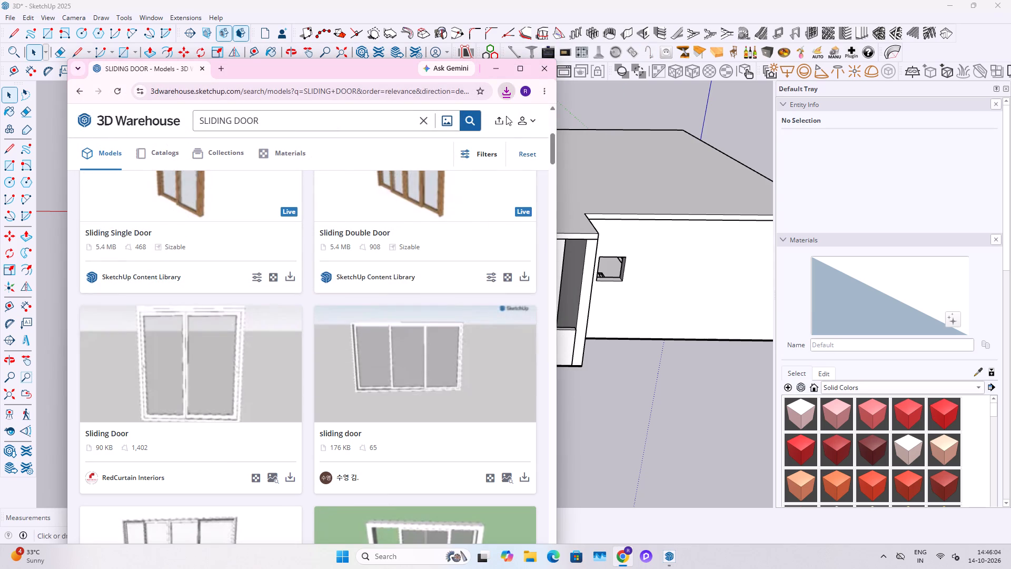
{"action": "left_click", "coordinate": [512, 91]}
{"action": "left_click_drag", "start_coordinate": [424, 146], "coordinate": [609, 399]}
Move the UPVC door from the ground into the balcony opening, aligning its bottom outer corner with the opening's bottom corner.
{"action": "scroll", "coordinate": [608, 409], "scroll_direction": "up", "scroll_amount": 10}
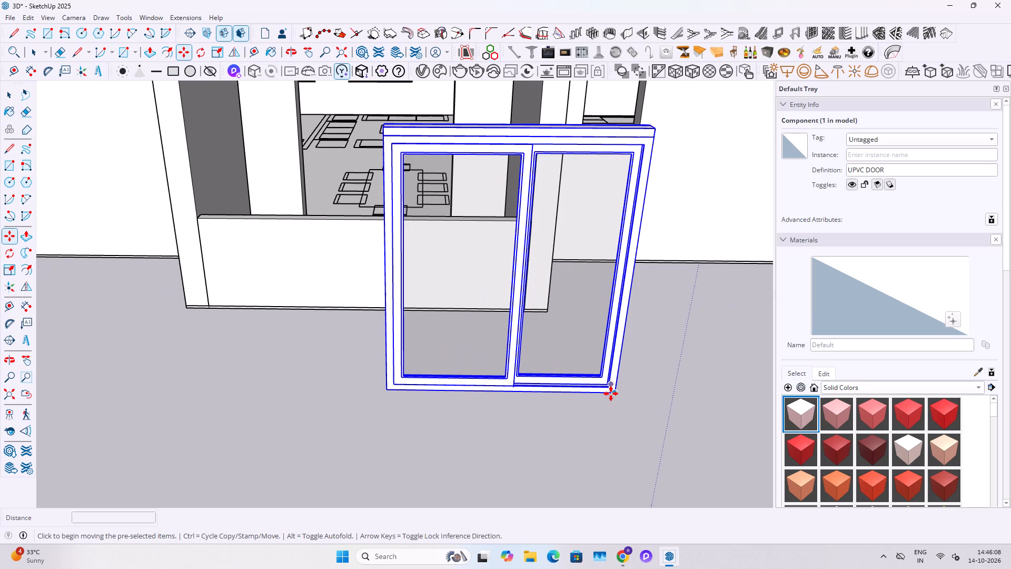
{"action": "left_click", "coordinate": [614, 399]}
{"action": "middle_click_drag", "start_coordinate": [485, 287], "coordinate": [583, 403]}
{"action": "scroll", "coordinate": [441, 249], "scroll_direction": "up", "scroll_amount": 6}
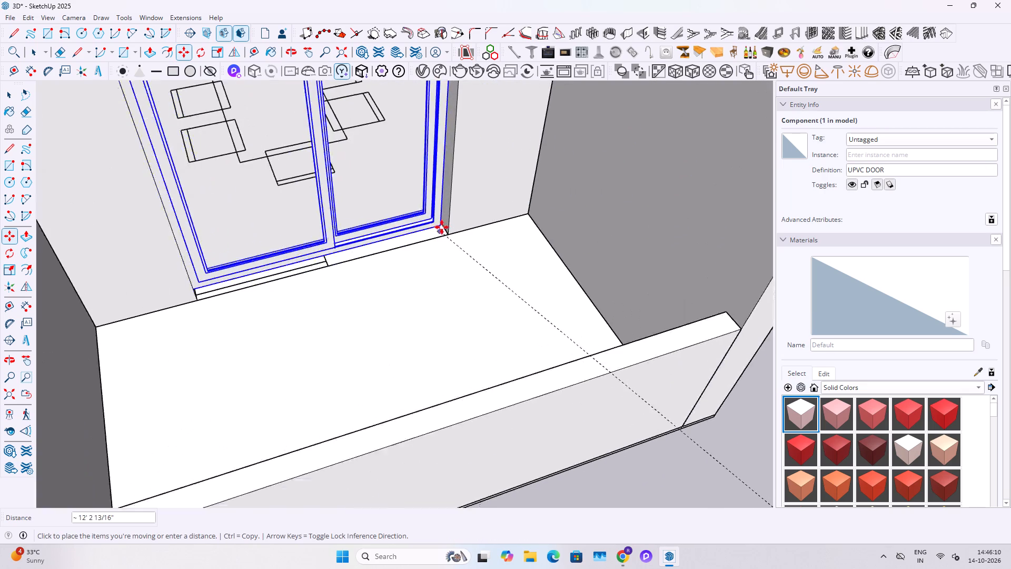
{"action": "scroll", "coordinate": [442, 227], "scroll_direction": "up", "scroll_amount": 1}
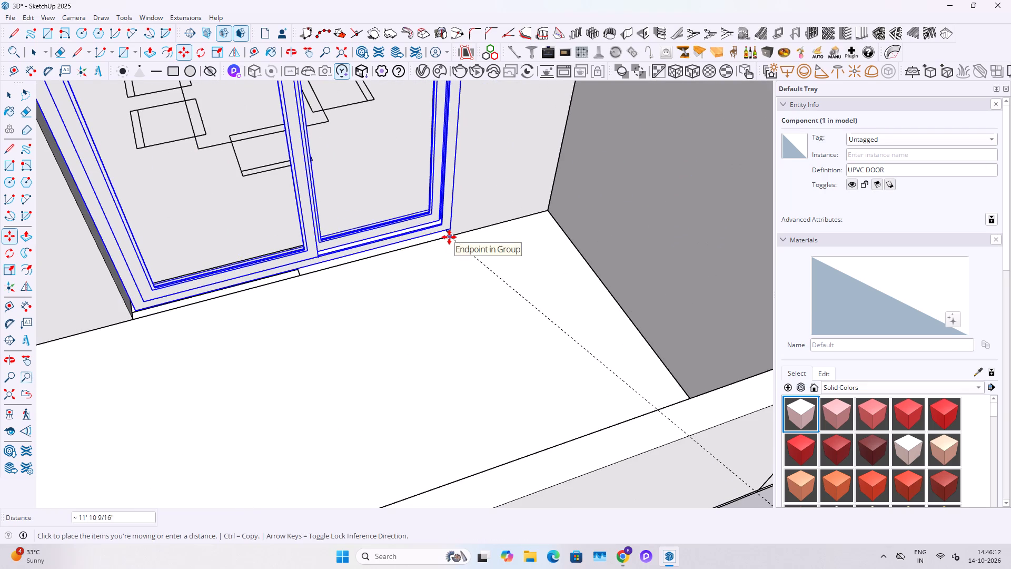
{"action": "left_click", "coordinate": [449, 237]}
{"action": "scroll", "coordinate": [431, 233], "scroll_direction": "up", "scroll_amount": 19}
{"action": "left_click", "coordinate": [501, 221]}
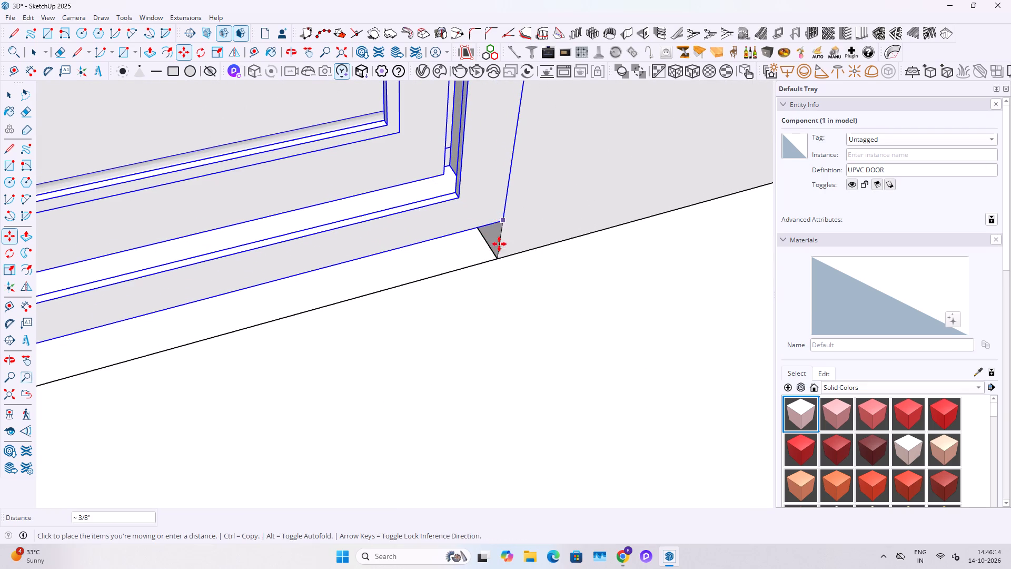
{"action": "left_click", "coordinate": [497, 262]}
{"action": "key", "text": "space"}
Scale the sliding door's width by about 1.02 so its free side reaches the edge of the balcony opening.
{"action": "scroll", "coordinate": [504, 284], "scroll_direction": "down", "scroll_amount": 20}
{"action": "scroll", "coordinate": [504, 284], "scroll_direction": "down", "scroll_amount": 3}
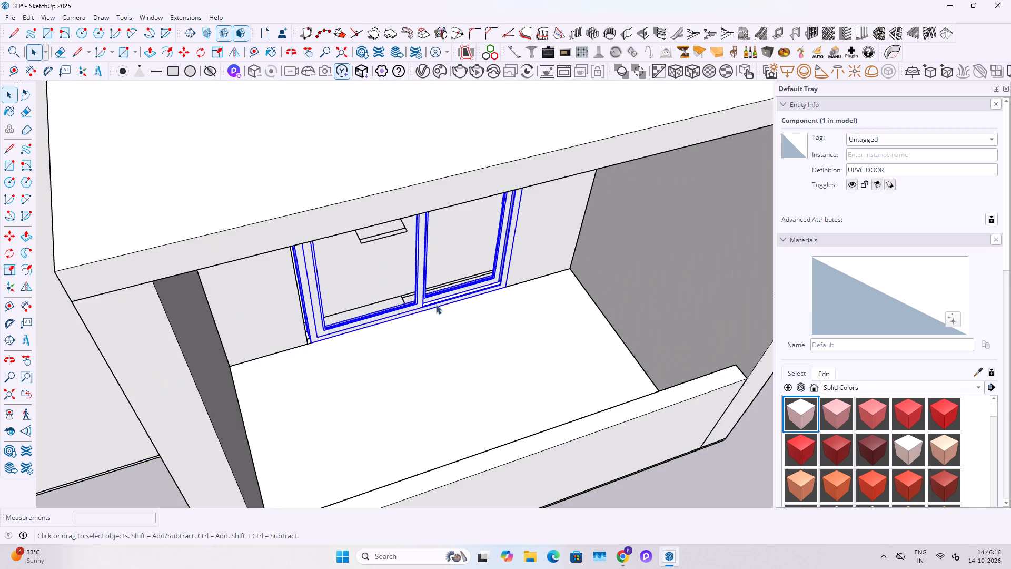
{"action": "middle_click_drag", "start_coordinate": [425, 302], "coordinate": [441, 266]}
{"action": "key", "text": "s"}
{"action": "scroll", "coordinate": [339, 256], "scroll_direction": "up", "scroll_amount": 7}
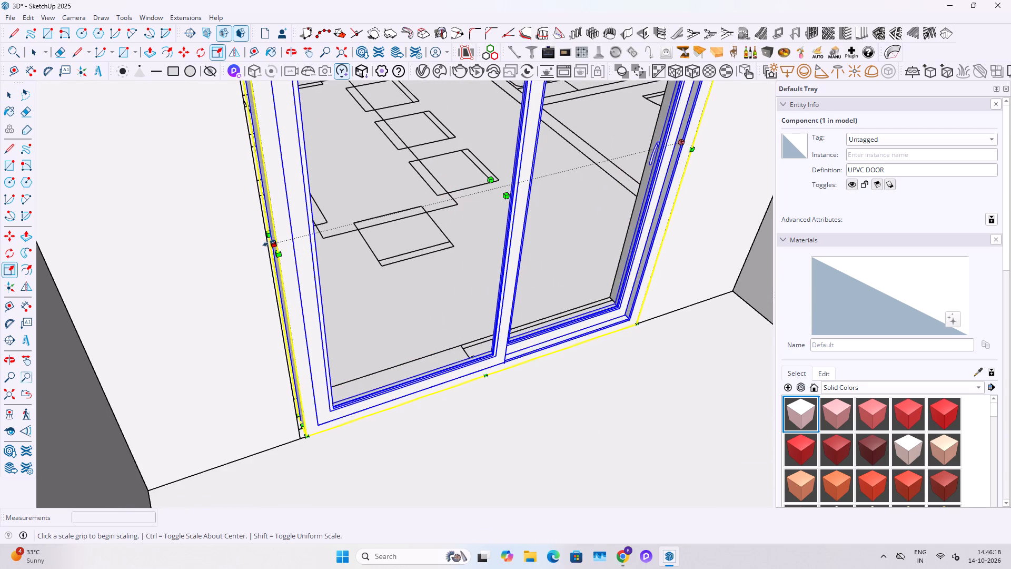
{"action": "left_click", "coordinate": [269, 243]}
{"action": "left_click", "coordinate": [267, 256]}
{"action": "key", "text": "space"}
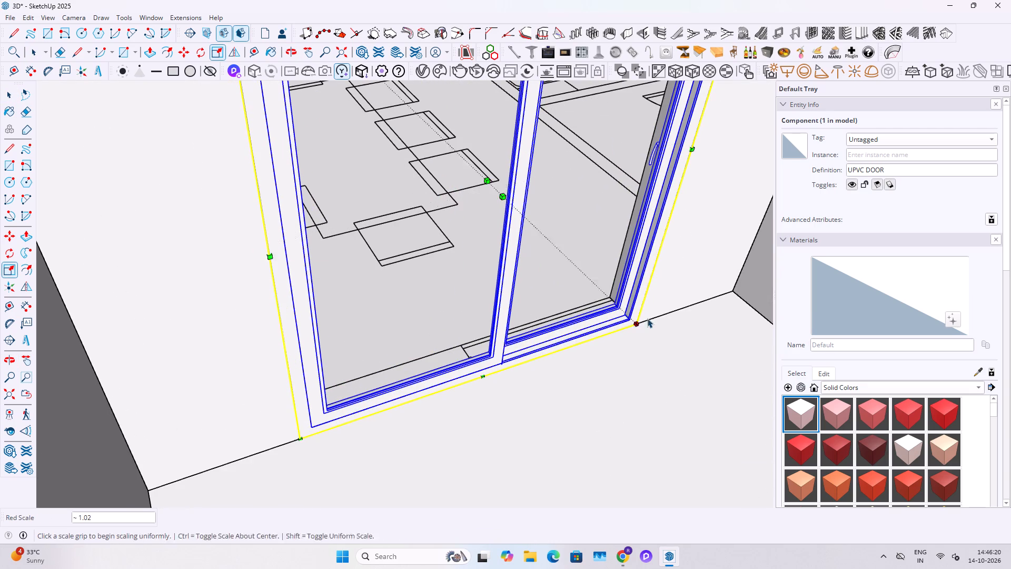
Move the sliding door about 2 5/8" inward into the wall thickness of the balcony opening and deselect it.
{"action": "scroll", "coordinate": [653, 318], "scroll_direction": "up", "scroll_amount": 9}
{"action": "middle_click_drag", "start_coordinate": [622, 312], "coordinate": [639, 372]}
{"action": "scroll", "coordinate": [640, 378], "scroll_direction": "up", "scroll_amount": 3}
{"action": "key", "text": "m"}
{"action": "left_click", "coordinate": [636, 400]}
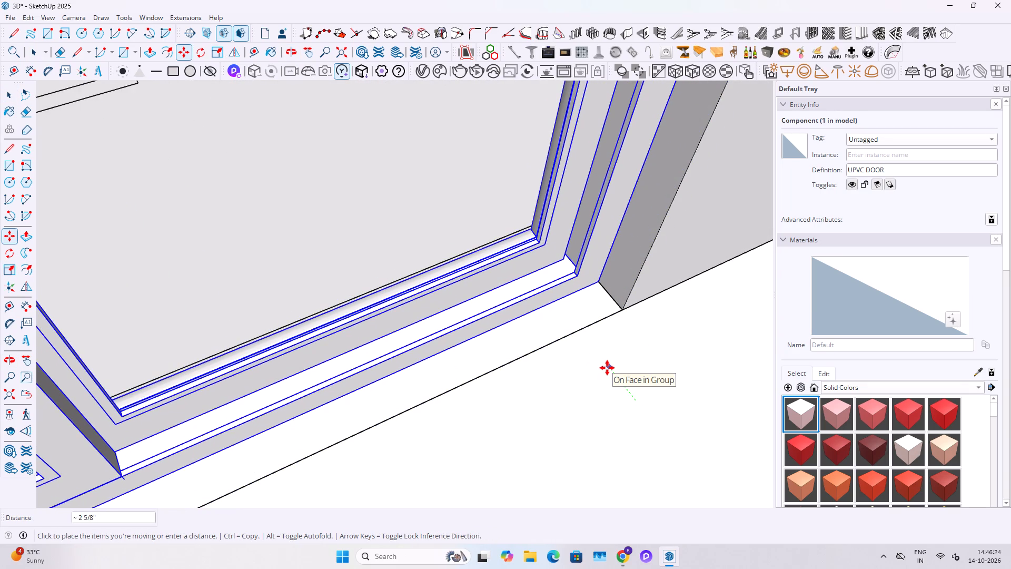
{"action": "left_click", "coordinate": [607, 368]}
{"action": "key", "text": "space"}
{"action": "scroll", "coordinate": [605, 367], "scroll_direction": "down", "scroll_amount": 4}
{"action": "middle_click_drag", "start_coordinate": [581, 350], "coordinate": [443, 279]}
{"action": "key", "text": "Escape"}
{"action": "scroll", "coordinate": [420, 302], "scroll_direction": "down", "scroll_amount": 7}
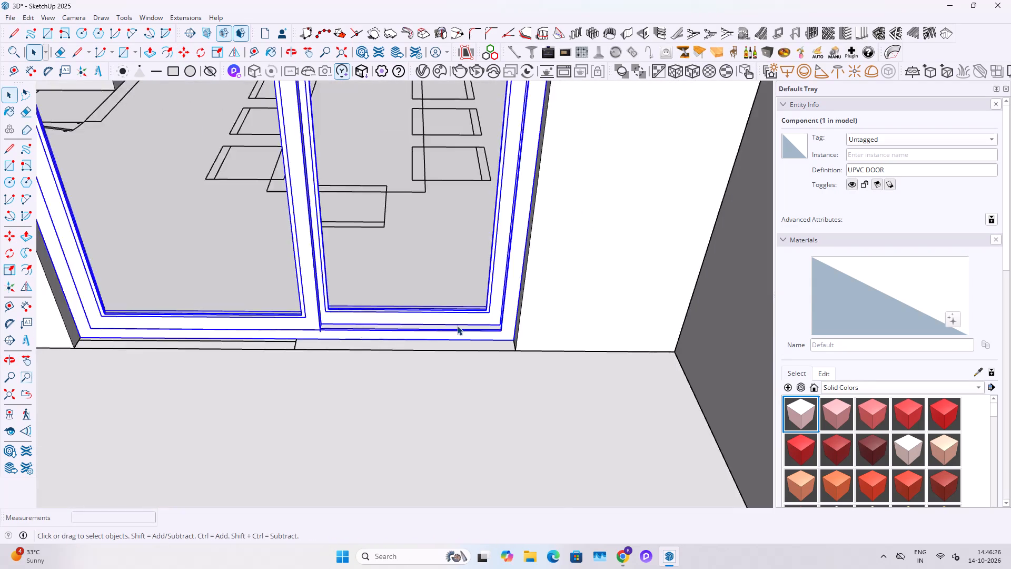
{"action": "key", "text": "Escape"}
{"action": "scroll", "coordinate": [457, 326], "scroll_direction": "down", "scroll_amount": 20}
{"action": "scroll", "coordinate": [457, 326], "scroll_direction": "down", "scroll_amount": 1}
{"action": "key", "text": "Escape"}
{"action": "left_click", "coordinate": [551, 439]}
{"action": "middle_click_drag", "start_coordinate": [447, 376], "coordinate": [375, 265]}
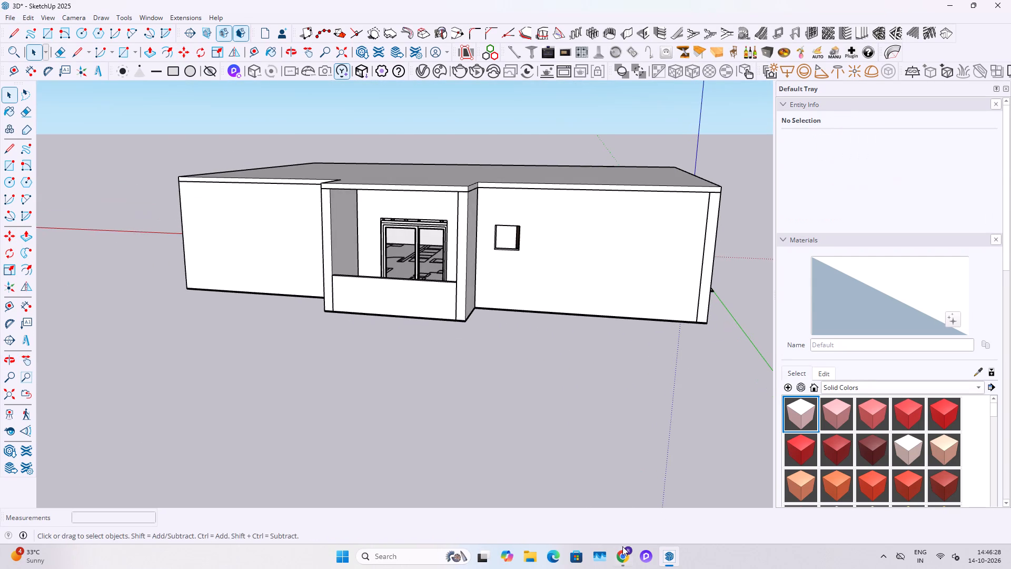
Switch to the 3D Warehouse page in Chrome and search the models for VENTILATOR.
{"action": "left_click", "coordinate": [622, 546]}
{"action": "key", "text": "Escape"}
{"action": "key", "text": "Escape"}
{"action": "left_click", "coordinate": [270, 115]}
{"action": "left_click_drag", "start_coordinate": [269, 115], "coordinate": [180, 134]}
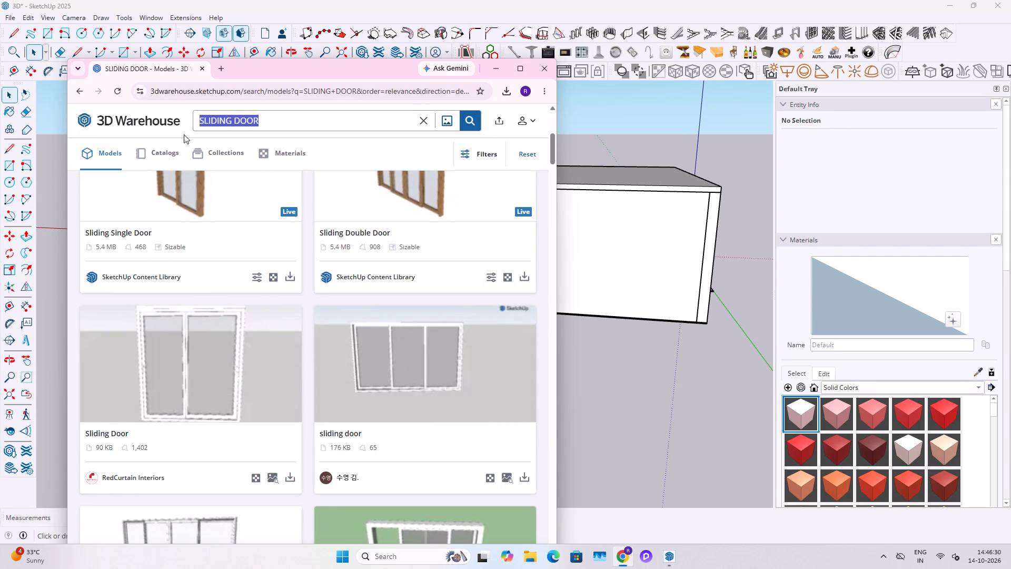
{"action": "type", "text": "VENTILATOR"}
{"action": "key", "text": "Return"}
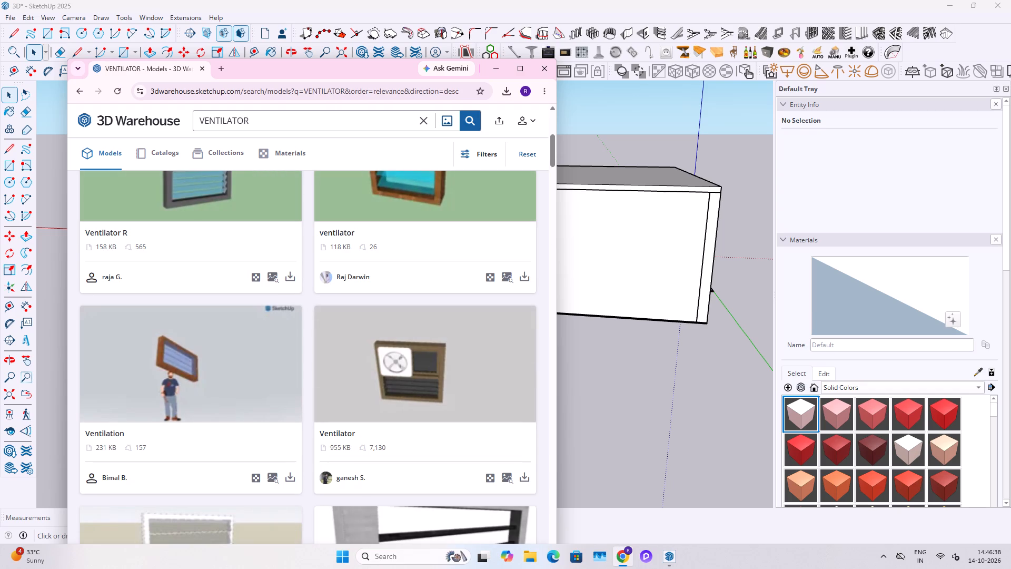
Download the 158 KB Ventilator R model as a SketchUp file and save it as Untitled.
{"action": "scroll", "coordinate": [186, 137], "scroll_direction": "up", "scroll_amount": 3}
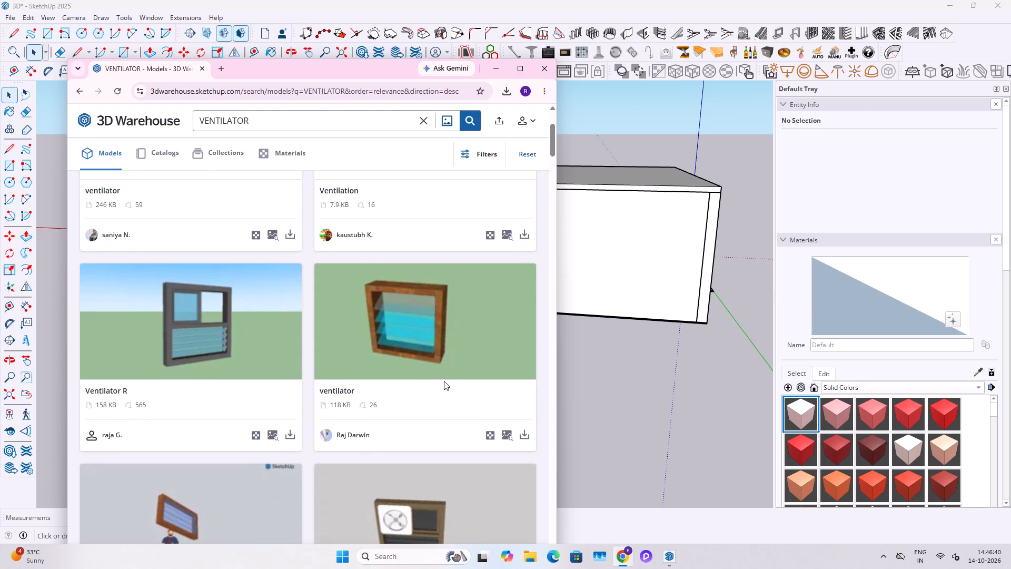
{"action": "scroll", "coordinate": [207, 376], "scroll_direction": "up", "scroll_amount": 2}
{"action": "scroll", "coordinate": [248, 414], "scroll_direction": "up", "scroll_amount": 3}
{"action": "scroll", "coordinate": [249, 405], "scroll_direction": "down", "scroll_amount": 3}
{"action": "left_click", "coordinate": [282, 435]}
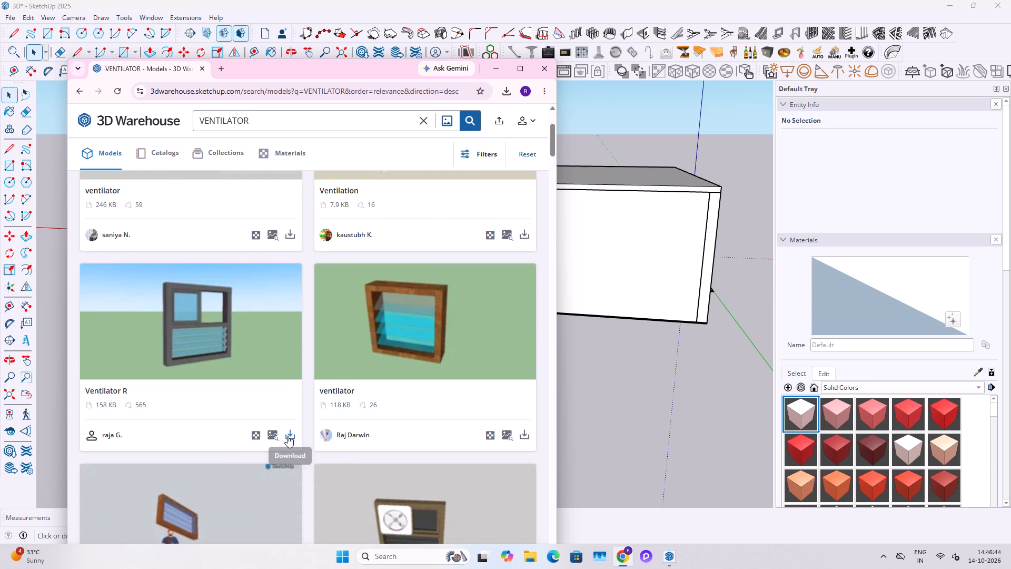
{"action": "left_click", "coordinate": [288, 436]}
{"action": "left_click", "coordinate": [302, 449]}
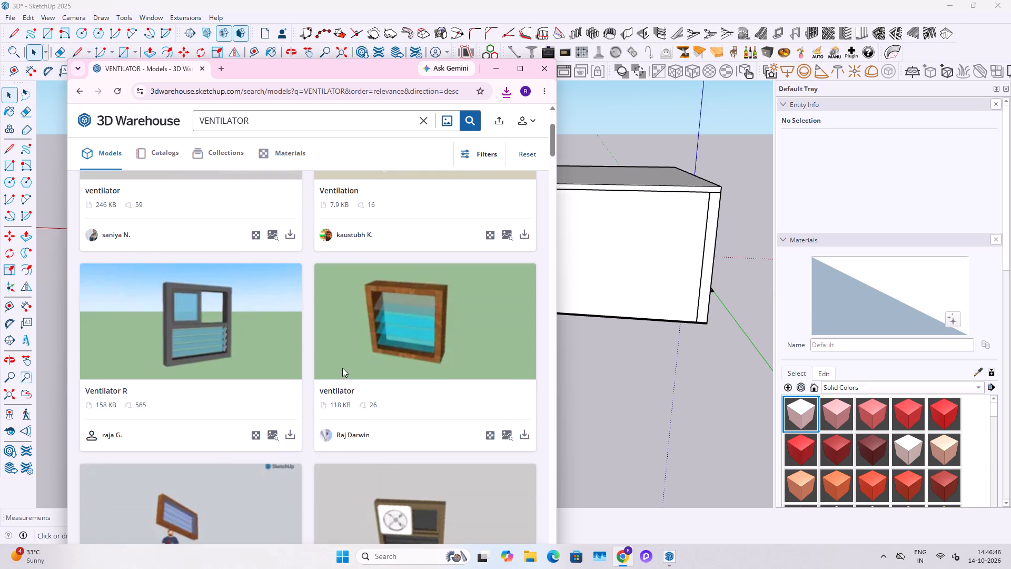
{"action": "left_click", "coordinate": [488, 325]}
Insert the downloaded Untitled.skp ventilator into the SketchUp house model, on the ground in front of the small window opening.
{"action": "left_click", "coordinate": [511, 90]}
{"action": "left_click", "coordinate": [510, 91]}
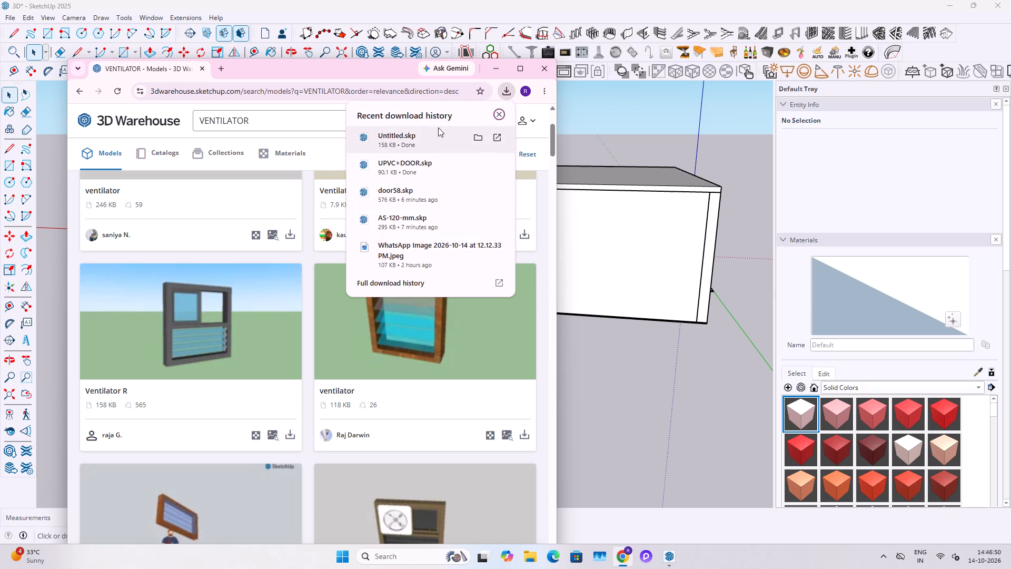
{"action": "double_click", "coordinate": [438, 127]}
{"action": "left_click_drag", "start_coordinate": [434, 139], "coordinate": [636, 404]}
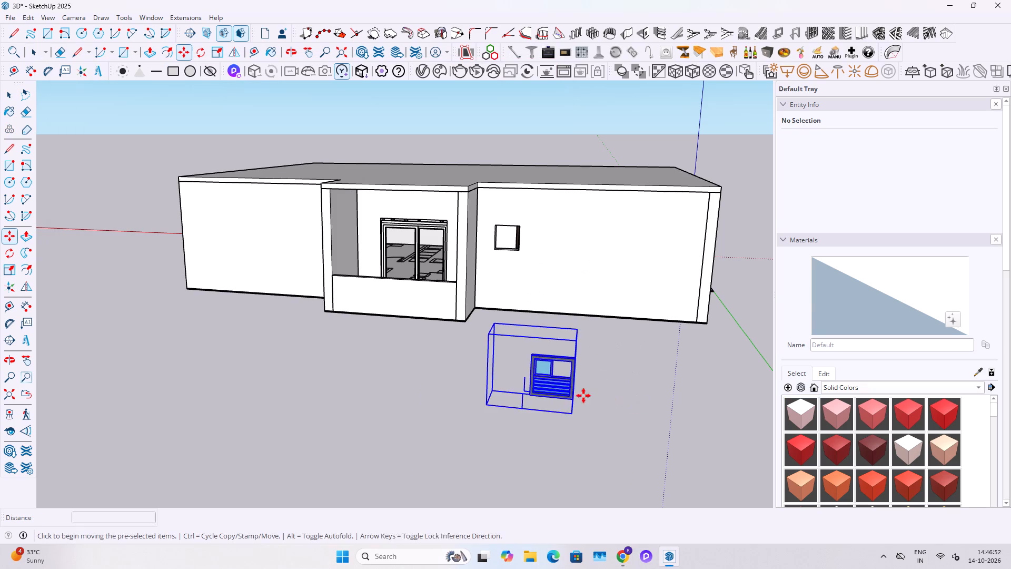
Open the ventilator component for editing and delete the stray lines beside its frame.
{"action": "scroll", "coordinate": [579, 395], "scroll_direction": "up", "scroll_amount": 8}
{"action": "key", "text": "space"}
{"action": "double_click", "coordinate": [538, 390]}
{"action": "middle_click_drag", "start_coordinate": [526, 390], "coordinate": [581, 375]}
{"action": "scroll", "coordinate": [530, 359], "scroll_direction": "up", "scroll_amount": 3}
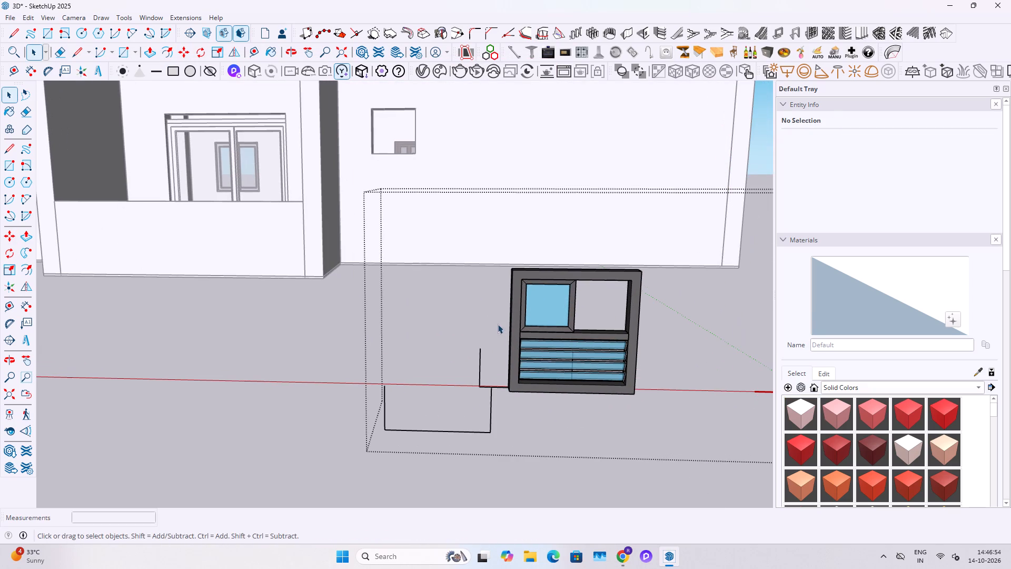
{"action": "left_click_drag", "start_coordinate": [497, 324], "coordinate": [367, 452]}
{"action": "scroll", "coordinate": [521, 383], "scroll_direction": "down", "scroll_amount": 4}
{"action": "key", "text": "Delete"}
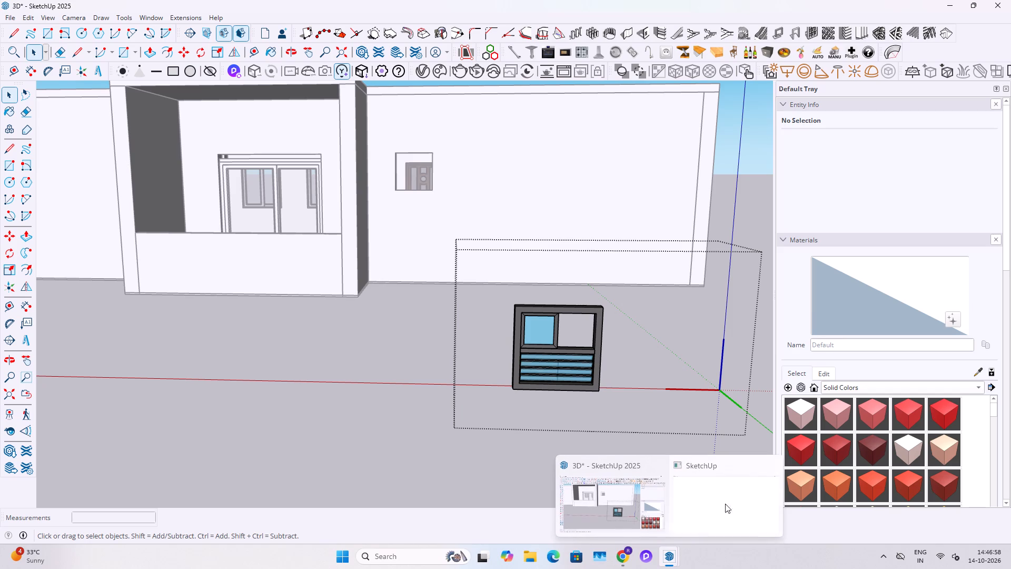
Close the extra SketchUp window that holds the Untitled ventilator file.
{"action": "left_click", "coordinate": [771, 464]}
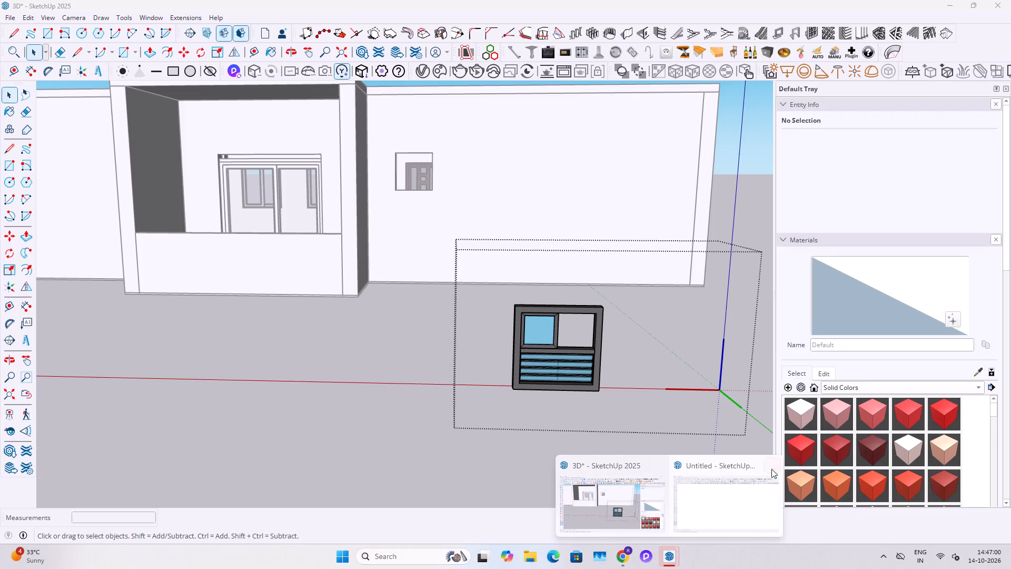
{"action": "left_click", "coordinate": [770, 467]}
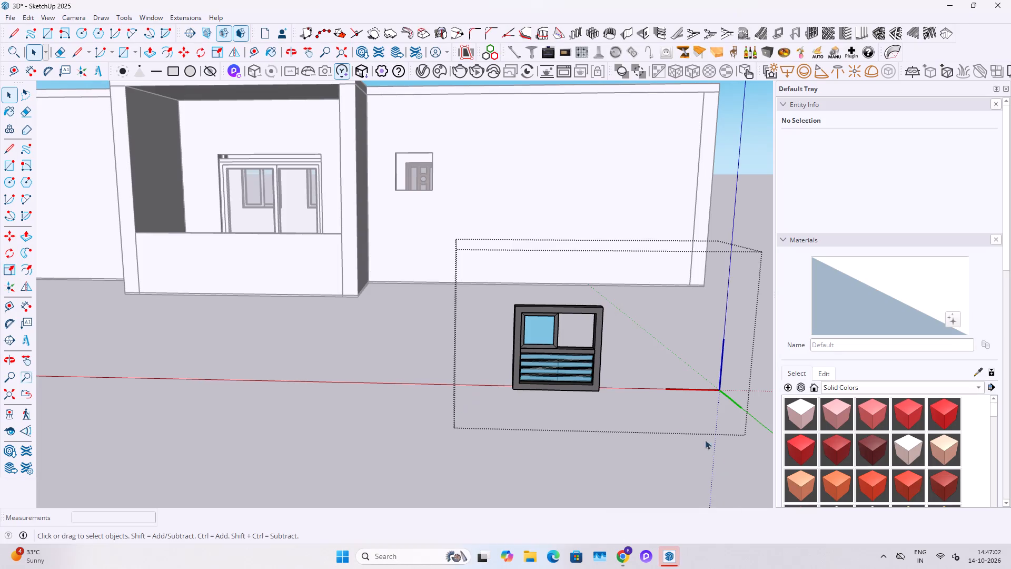
{"action": "scroll", "coordinate": [625, 439], "scroll_direction": "down", "scroll_amount": 1}
{"action": "scroll", "coordinate": [573, 389], "scroll_direction": "up", "scroll_amount": 6}
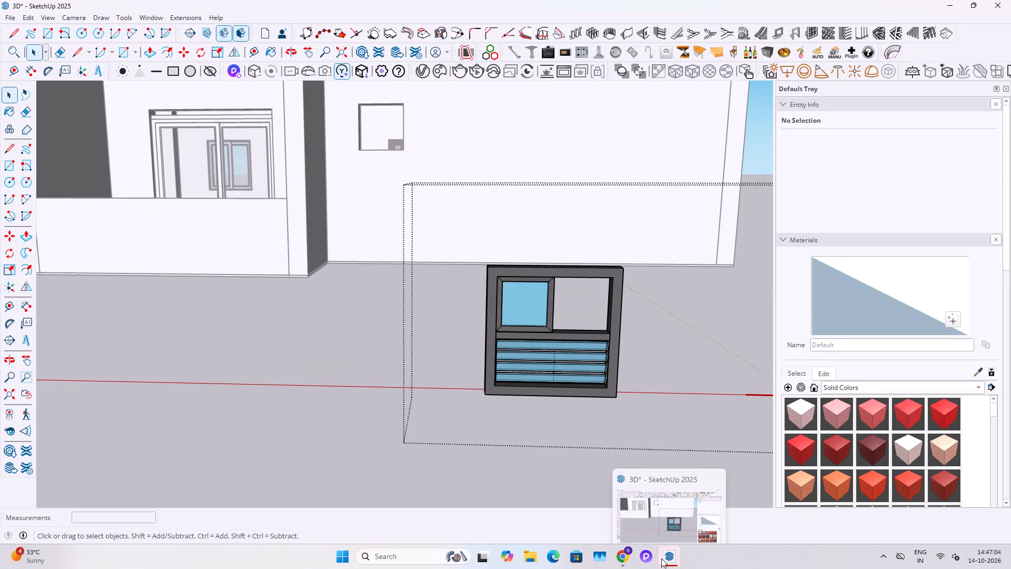
Leave the ventilator component's editing mode and explode the component.
{"action": "key", "text": "Escape"}
{"action": "key", "text": "Escape"}
{"action": "left_click", "coordinate": [576, 388]}
{"action": "scroll", "coordinate": [549, 364], "scroll_direction": "up", "scroll_amount": 4}
{"action": "middle_click_drag", "start_coordinate": [542, 362], "coordinate": [562, 408]}
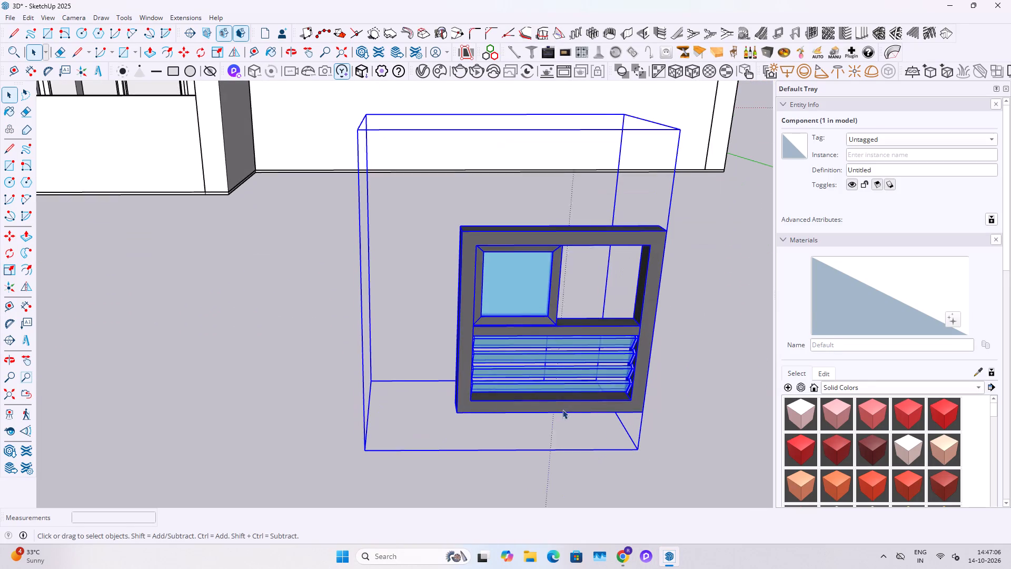
{"action": "right_click", "coordinate": [549, 381]}
{"action": "left_click", "coordinate": [576, 156]}
{"action": "left_click", "coordinate": [712, 354]}
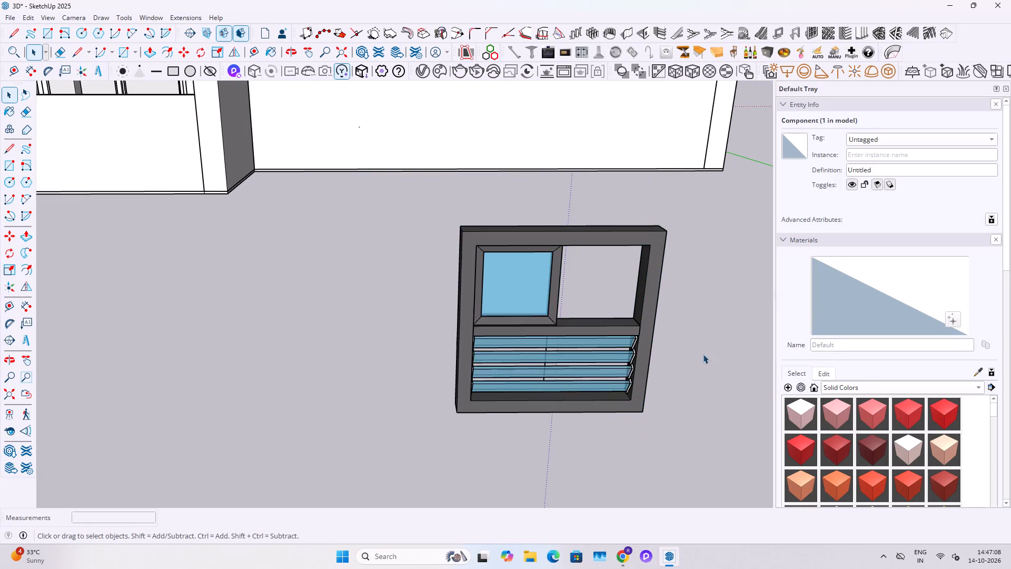
Move the ventilator group by its bottom corner onto the matching bottom corner of the small wall opening beside the balcony.
{"action": "left_click", "coordinate": [623, 371]}
{"action": "middle_click_drag", "start_coordinate": [558, 374], "coordinate": [628, 399]}
{"action": "scroll", "coordinate": [628, 399], "scroll_direction": "up", "scroll_amount": 1}
{"action": "key", "text": "m"}
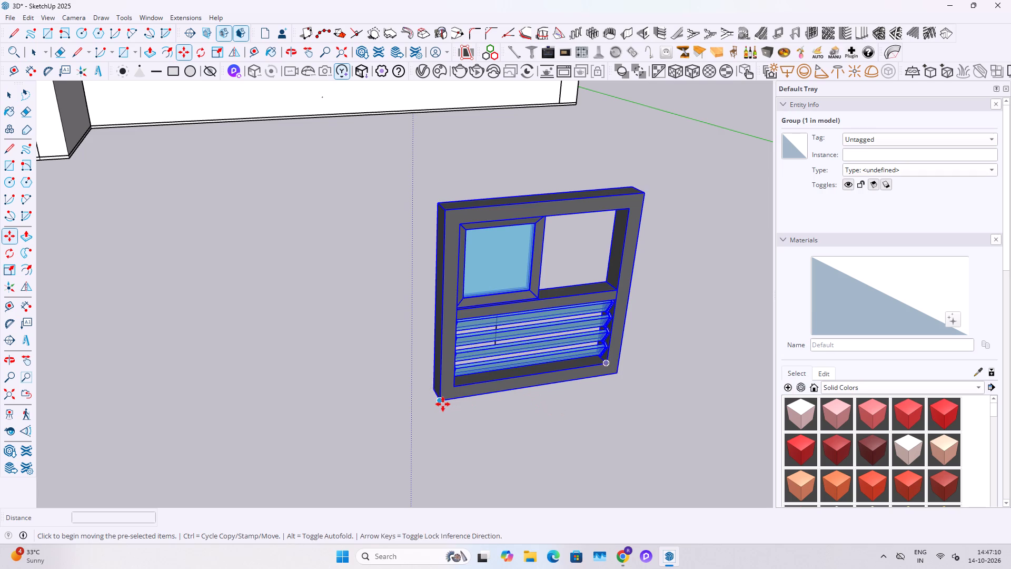
{"action": "left_click", "coordinate": [443, 404]}
{"action": "scroll", "coordinate": [566, 398], "scroll_direction": "down", "scroll_amount": 12}
{"action": "middle_click_drag", "start_coordinate": [402, 309], "coordinate": [629, 447], "text": "shift"}
{"action": "scroll", "coordinate": [375, 247], "scroll_direction": "up", "scroll_amount": 4}
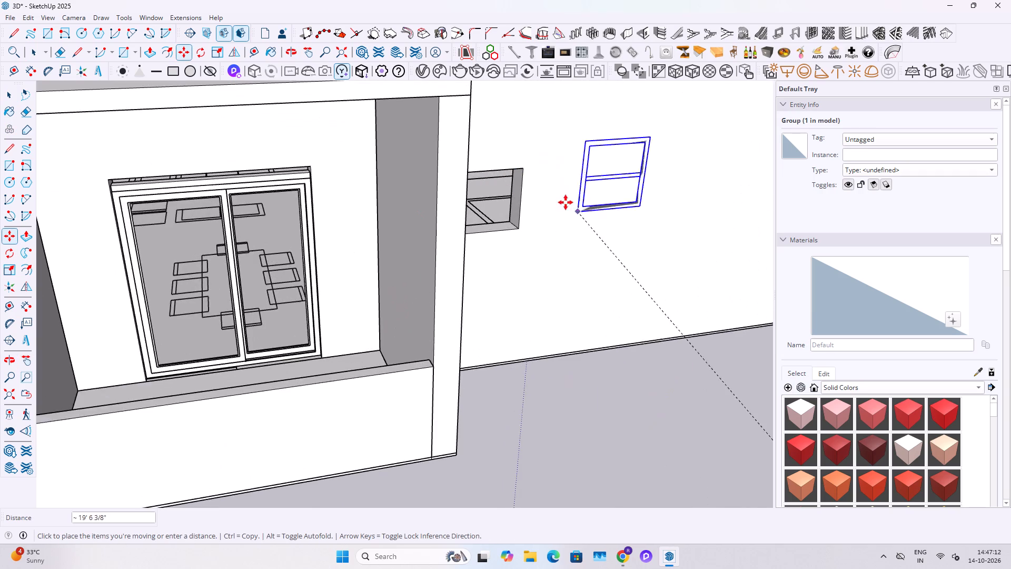
{"action": "scroll", "coordinate": [566, 202], "scroll_direction": "up", "scroll_amount": 1}
{"action": "middle_click_drag", "start_coordinate": [513, 204], "coordinate": [419, 193]}
{"action": "left_click", "coordinate": [415, 234]}
{"action": "key", "text": "space"}
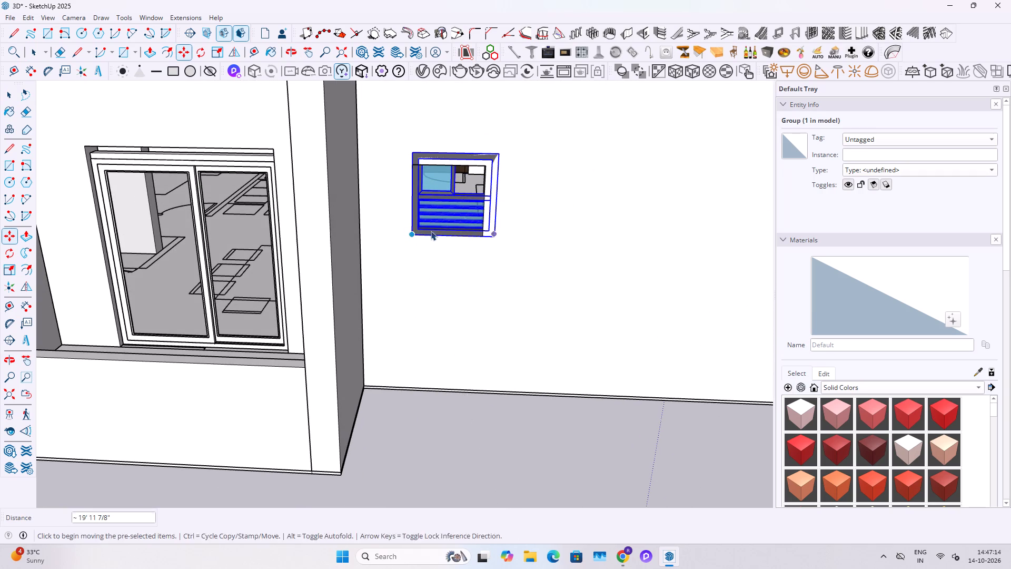
Show hidden back edges and scale the ventilator uniformly by about 0.85 from its top corner to fit the opening.
{"action": "key", "text": "s"}
{"action": "scroll", "coordinate": [502, 136], "scroll_direction": "up", "scroll_amount": 3}
{"action": "middle_click_drag", "start_coordinate": [538, 175], "coordinate": [562, 231]}
{"action": "key", "text": "k"}
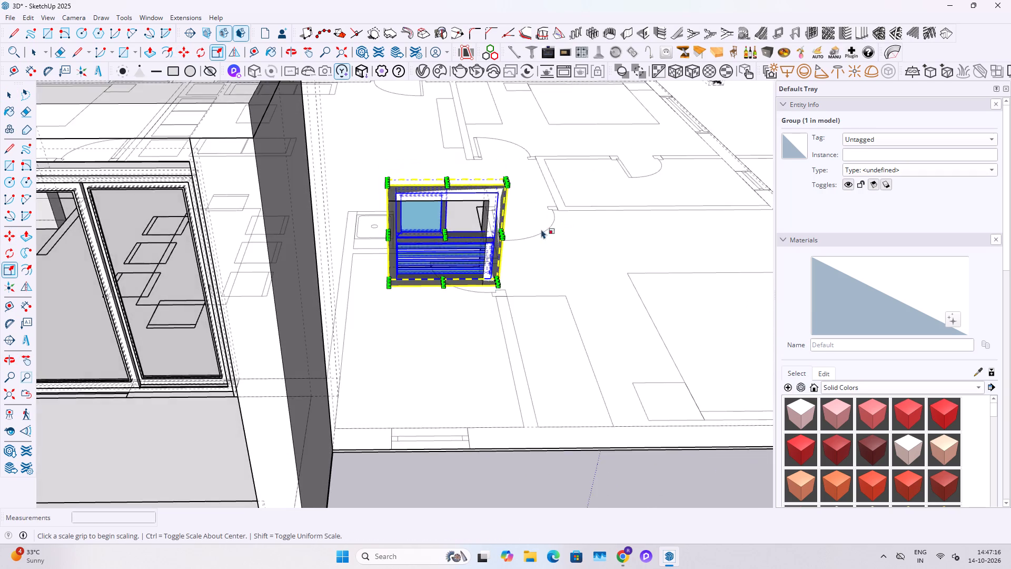
{"action": "scroll", "coordinate": [500, 183], "scroll_direction": "up", "scroll_amount": 6}
{"action": "left_click", "coordinate": [506, 175]}
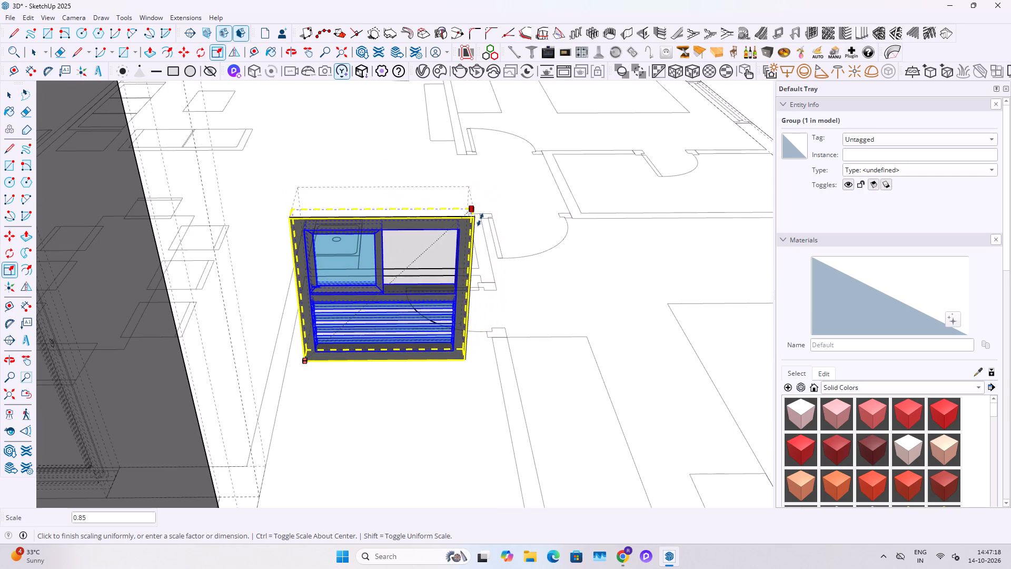
{"action": "left_click", "coordinate": [480, 217]}
{"action": "key", "text": "space"}
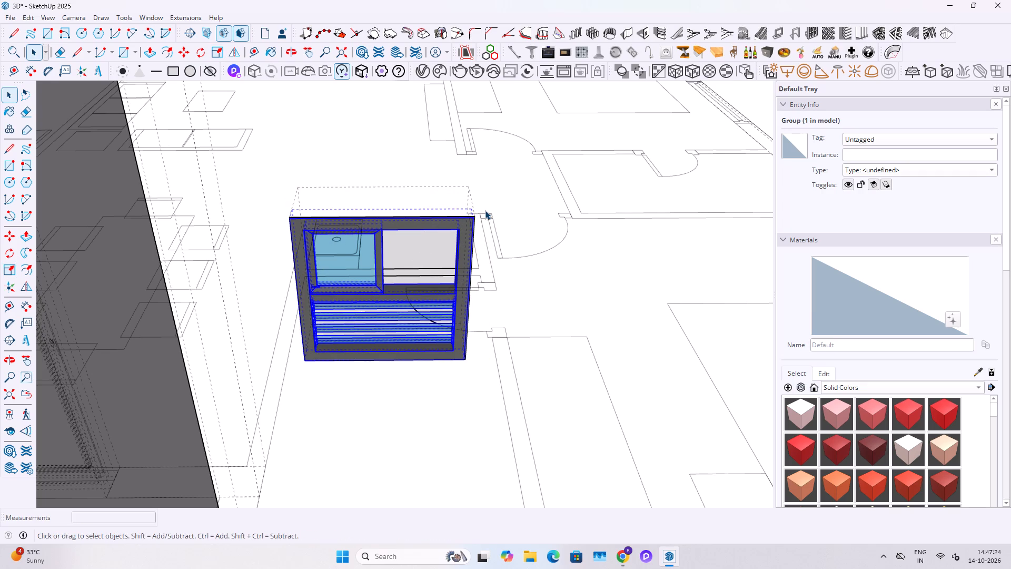
{"action": "key", "text": "space"}
Turn off the back edges and move the ventilator inward from the outer wall face into the opening's depth.
{"action": "key", "text": "k"}
{"action": "middle_click_drag", "start_coordinate": [364, 226], "coordinate": [475, 212]}
{"action": "scroll", "coordinate": [485, 274], "scroll_direction": "up", "scroll_amount": 11}
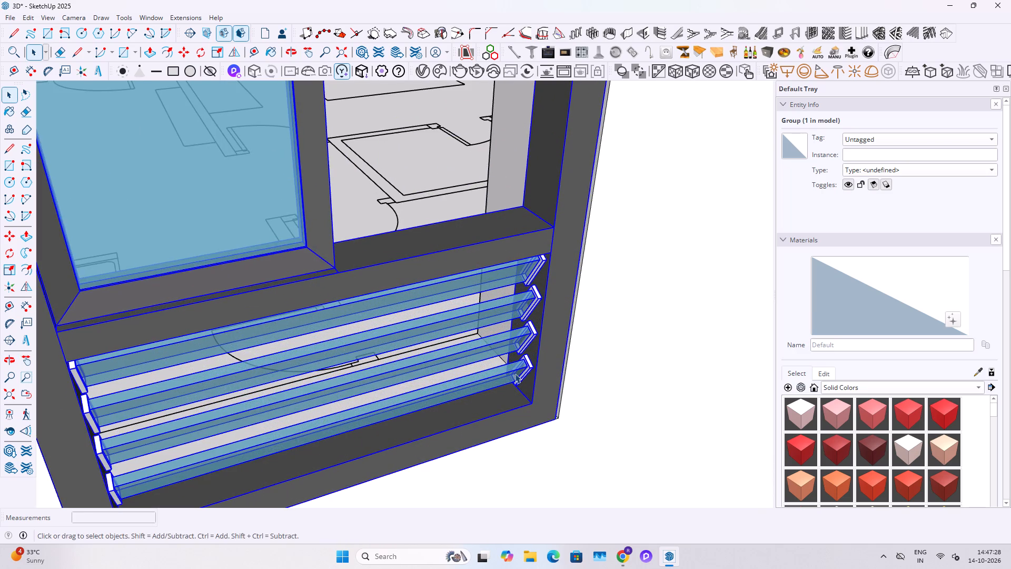
{"action": "left_click", "coordinate": [515, 374]}
{"action": "scroll", "coordinate": [539, 419], "scroll_direction": "up", "scroll_amount": 8}
{"action": "left_click", "coordinate": [554, 406]}
{"action": "key", "text": "m"}
{"action": "left_click", "coordinate": [563, 414]}
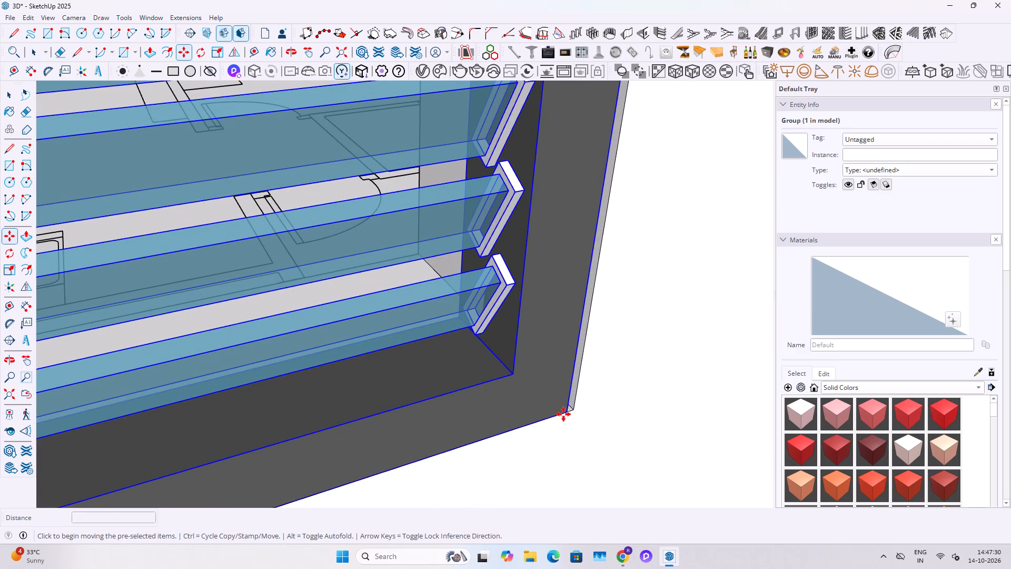
{"action": "left_click", "coordinate": [536, 386]}
{"action": "key", "text": "space"}
{"action": "scroll", "coordinate": [530, 392], "scroll_direction": "down", "scroll_amount": 7}
{"action": "scroll", "coordinate": [531, 393], "scroll_direction": "up", "scroll_amount": 5}
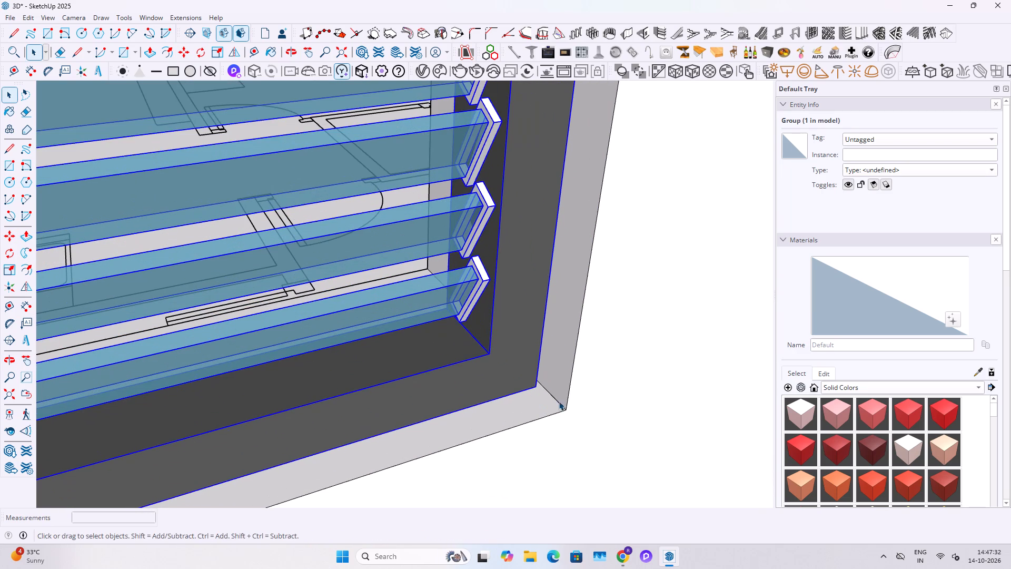
Nudge the ventilator group deeper into the wall opening with two small moves along its depth, the first about 1/4".
{"action": "key", "text": "m"}
{"action": "left_click", "coordinate": [561, 402]}
{"action": "left_click", "coordinate": [557, 396]}
{"action": "key", "text": "m"}
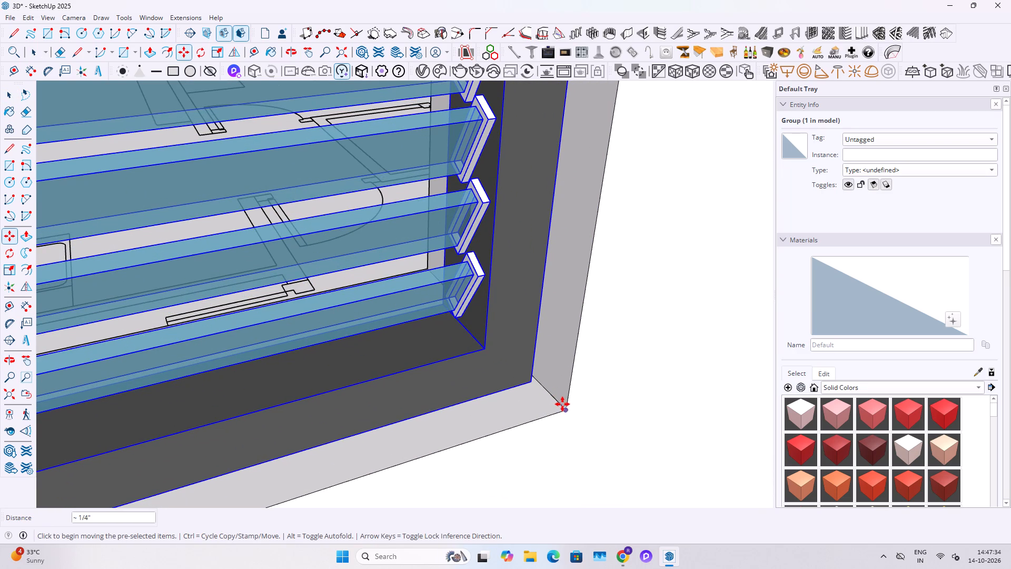
{"action": "left_click", "coordinate": [562, 404]}
{"action": "left_click", "coordinate": [557, 401]}
{"action": "key", "text": "space"}
Widen the ventilator group along the red axis by a factor of about 1.01 to meet the side of its opening.
{"action": "scroll", "coordinate": [529, 393], "scroll_direction": "down", "scroll_amount": 5}
{"action": "key", "text": "s"}
{"action": "middle_click_drag", "start_coordinate": [498, 353], "coordinate": [410, 396]}
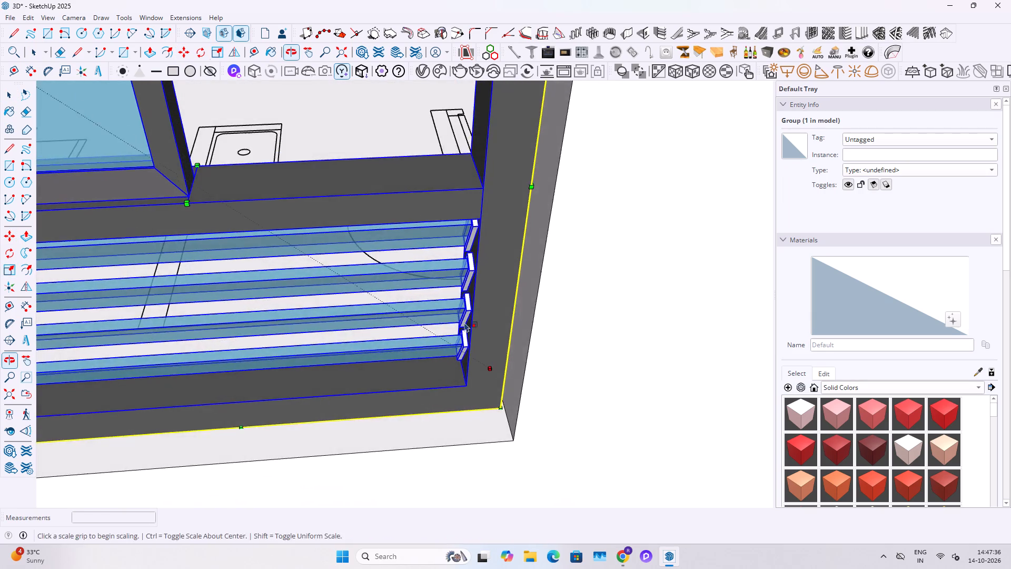
{"action": "middle_click_drag", "start_coordinate": [527, 274], "coordinate": [450, 313]}
{"action": "scroll", "coordinate": [499, 272], "scroll_direction": "up", "scroll_amount": 3}
{"action": "key", "text": "k"}
{"action": "scroll", "coordinate": [512, 209], "scroll_direction": "up", "scroll_amount": 1}
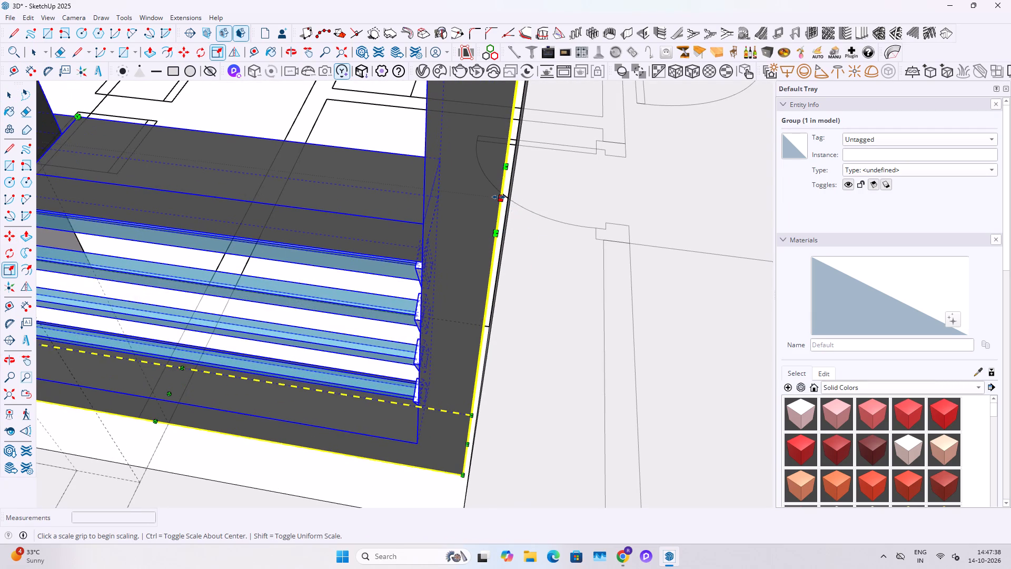
{"action": "left_click", "coordinate": [499, 197]}
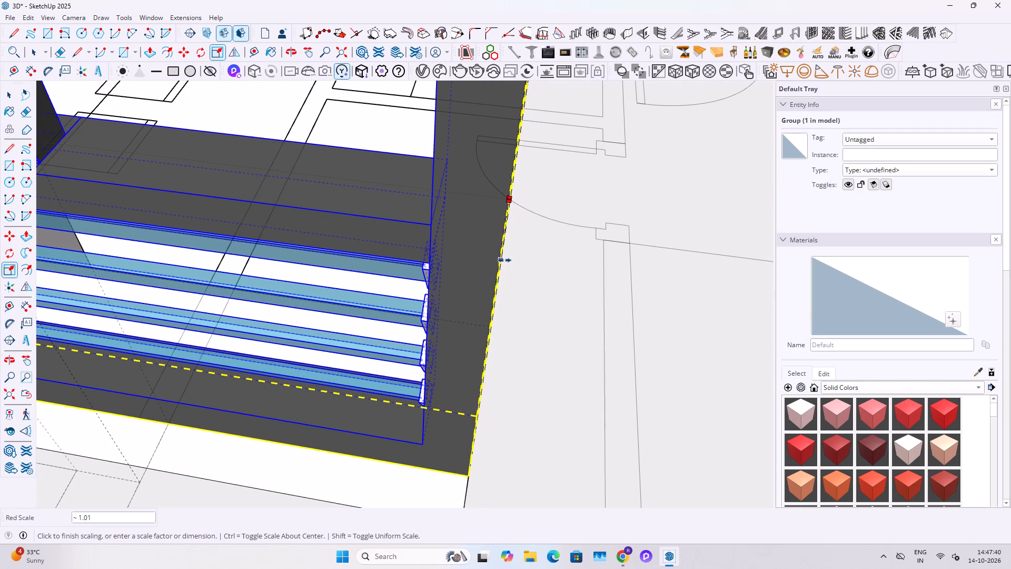
{"action": "key", "text": "k"}
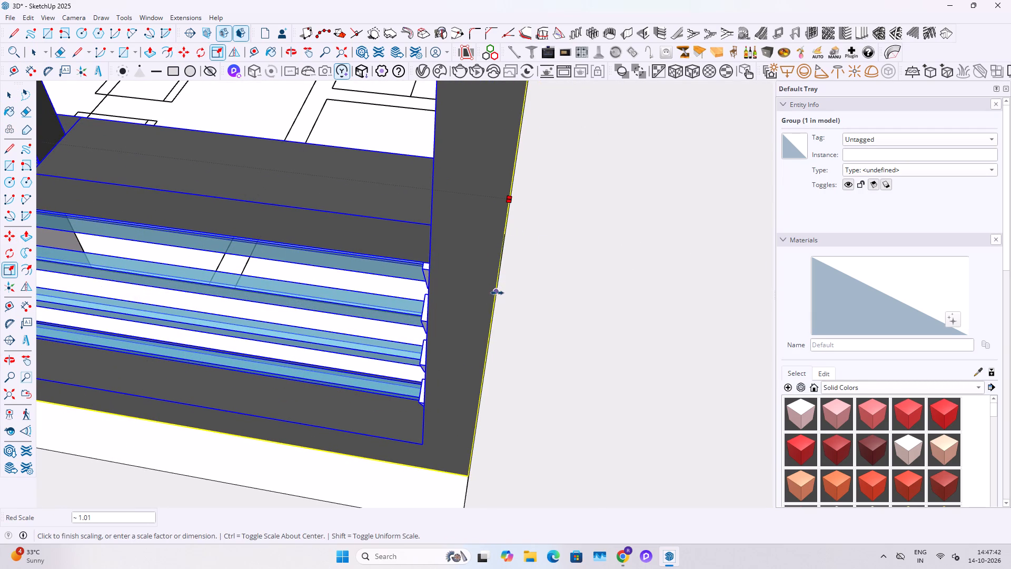
{"action": "left_click", "coordinate": [499, 293]}
{"action": "middle_click_drag", "start_coordinate": [504, 293], "coordinate": [563, 225]}
{"action": "key", "text": "space"}
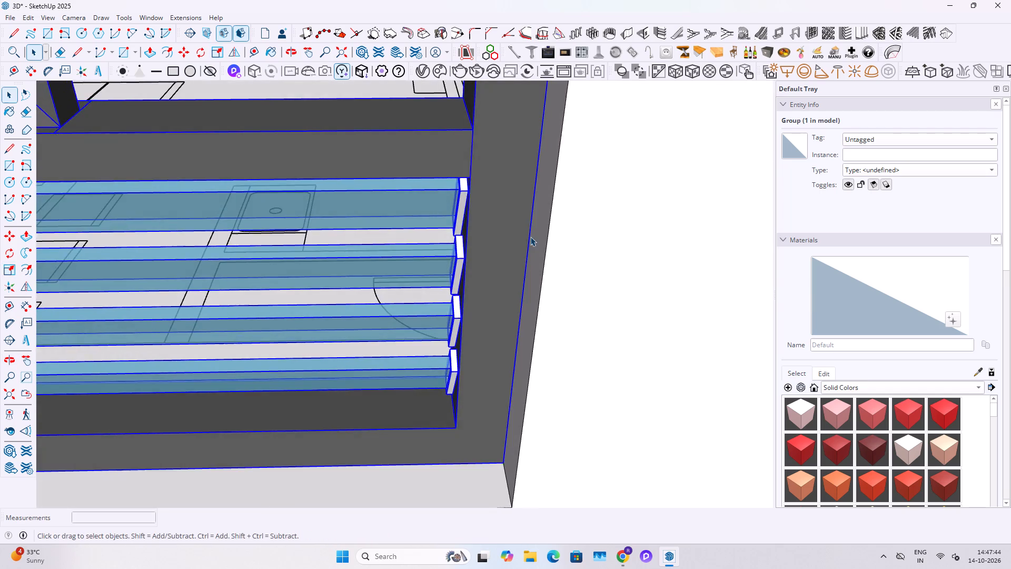
Deselect the ventilator and delete the stray loose edge lying on the ground in front of the house.
{"action": "scroll", "coordinate": [528, 249], "scroll_direction": "down", "scroll_amount": 5}
{"action": "key", "text": "Escape"}
{"action": "middle_click_drag", "start_coordinate": [547, 321], "coordinate": [533, 279]}
{"action": "scroll", "coordinate": [532, 279], "scroll_direction": "up", "scroll_amount": 1}
{"action": "scroll", "coordinate": [479, 517], "scroll_direction": "down", "scroll_amount": 20}
{"action": "scroll", "coordinate": [479, 517], "scroll_direction": "down", "scroll_amount": 12}
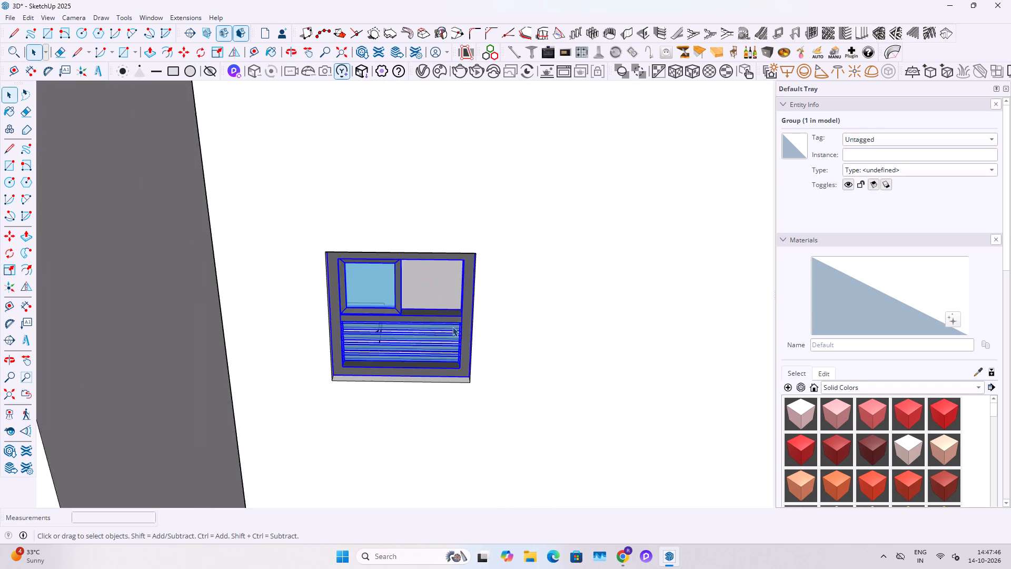
{"action": "scroll", "coordinate": [452, 327], "scroll_direction": "down", "scroll_amount": 4}
{"action": "middle_click_drag", "start_coordinate": [447, 326], "coordinate": [428, 276]}
{"action": "scroll", "coordinate": [428, 274], "scroll_direction": "down", "scroll_amount": 13}
{"action": "left_click", "coordinate": [548, 204]}
{"action": "scroll", "coordinate": [305, 285], "scroll_direction": "up", "scroll_amount": 4}
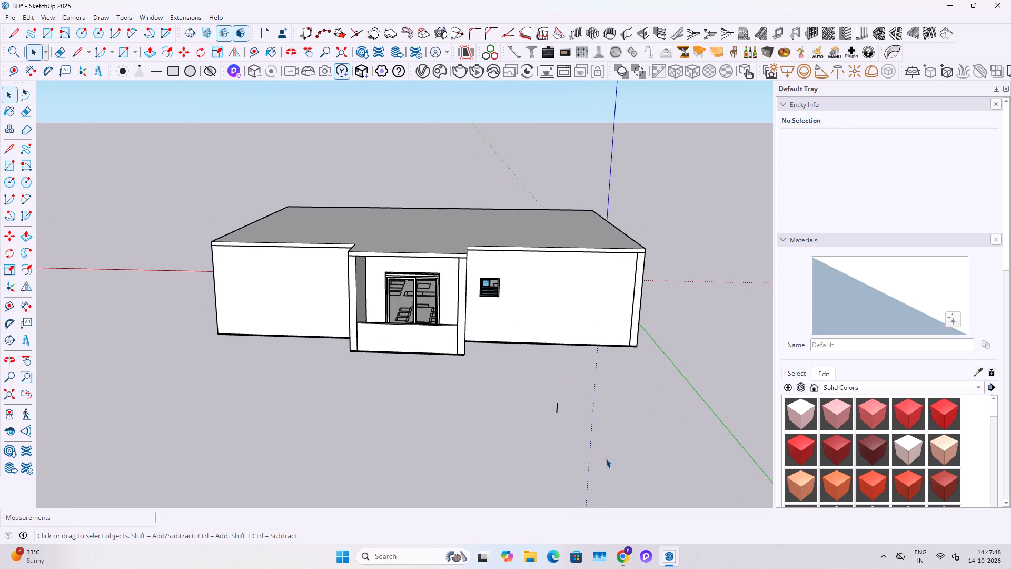
{"action": "triple_click", "coordinate": [554, 409]}
{"action": "double_click", "coordinate": [556, 409]}
{"action": "left_click_drag", "start_coordinate": [604, 384], "coordinate": [480, 484]}
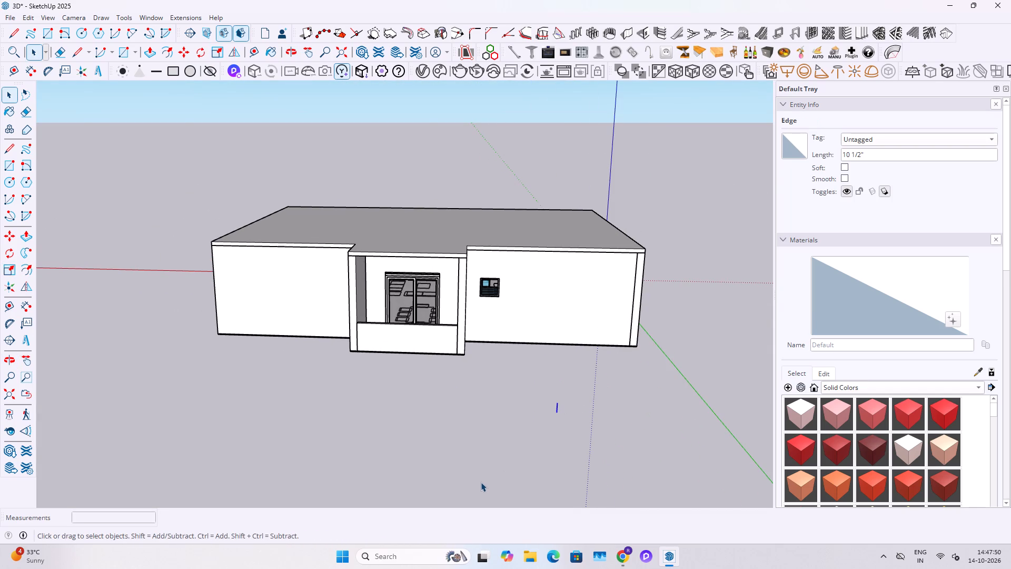
{"action": "key", "text": "Delete"}
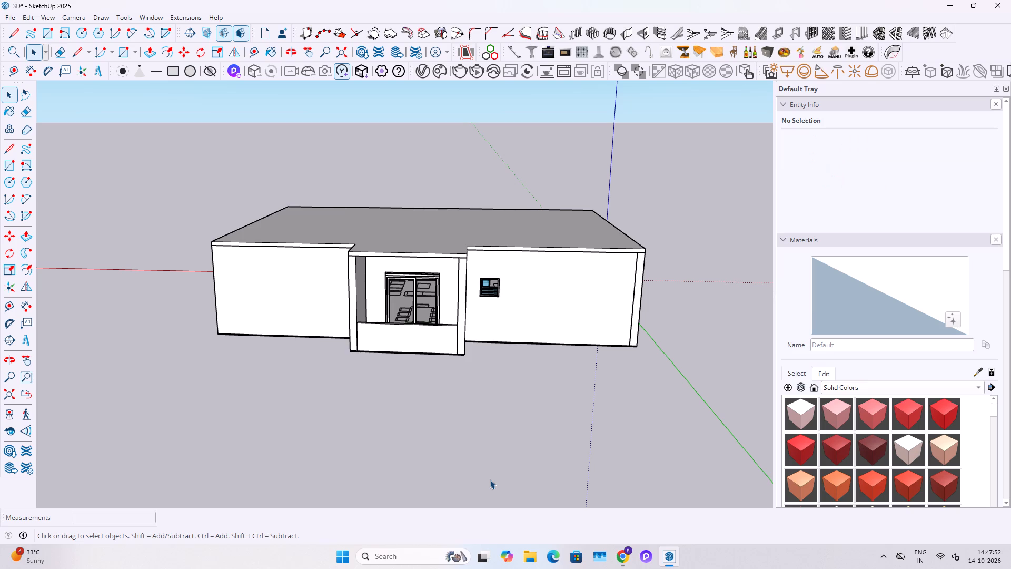
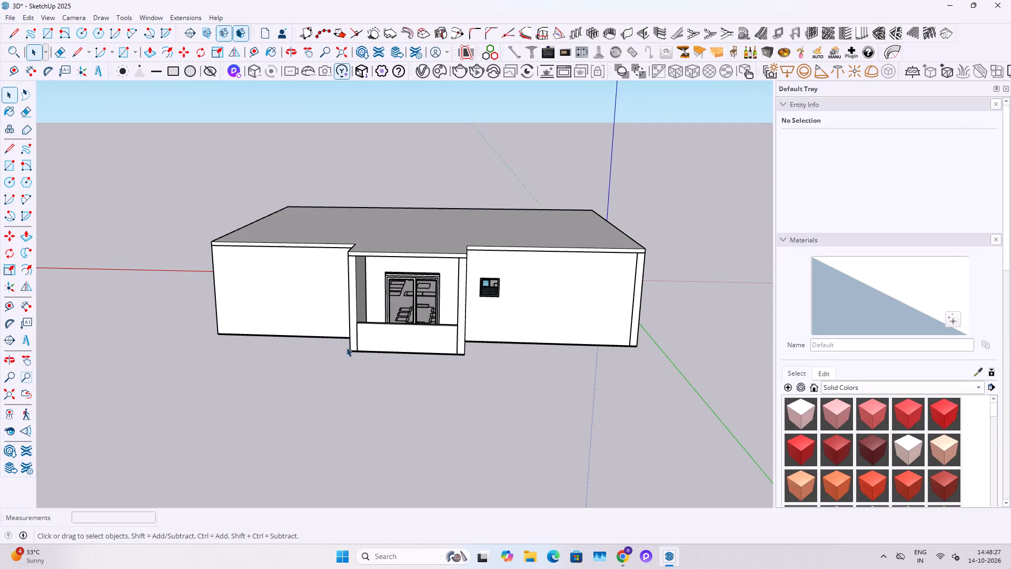
Make a copy of the ventilator group rotated 90 degrees about its lower corner.
{"action": "middle_click_drag", "start_coordinate": [349, 348], "coordinate": [403, 348]}
{"action": "scroll", "coordinate": [451, 335], "scroll_direction": "up", "scroll_amount": 6}
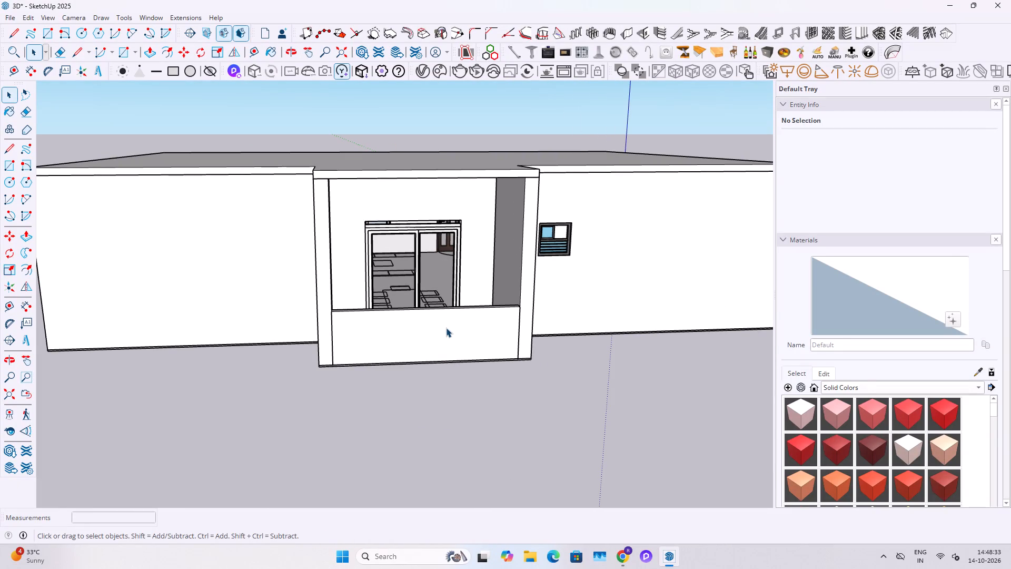
{"action": "scroll", "coordinate": [564, 288], "scroll_direction": "up", "scroll_amount": 10}
{"action": "left_click", "coordinate": [545, 241]}
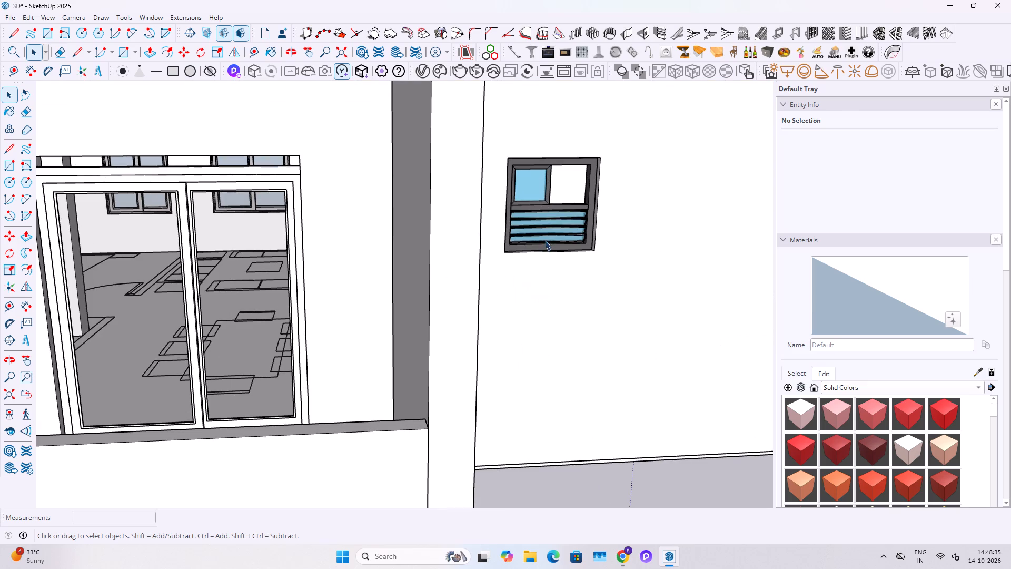
{"action": "middle_click_drag", "start_coordinate": [557, 249], "coordinate": [485, 310]}
{"action": "scroll", "coordinate": [485, 310], "scroll_direction": "down", "scroll_amount": 8}
{"action": "key", "text": "q"}
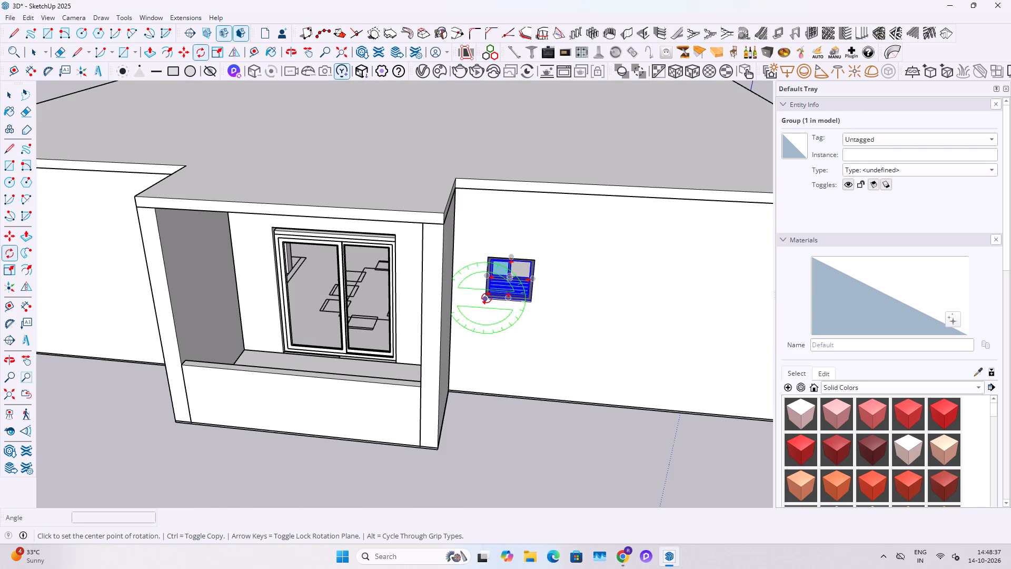
{"action": "left_click", "coordinate": [487, 299]}
{"action": "left_click", "coordinate": [529, 301]}
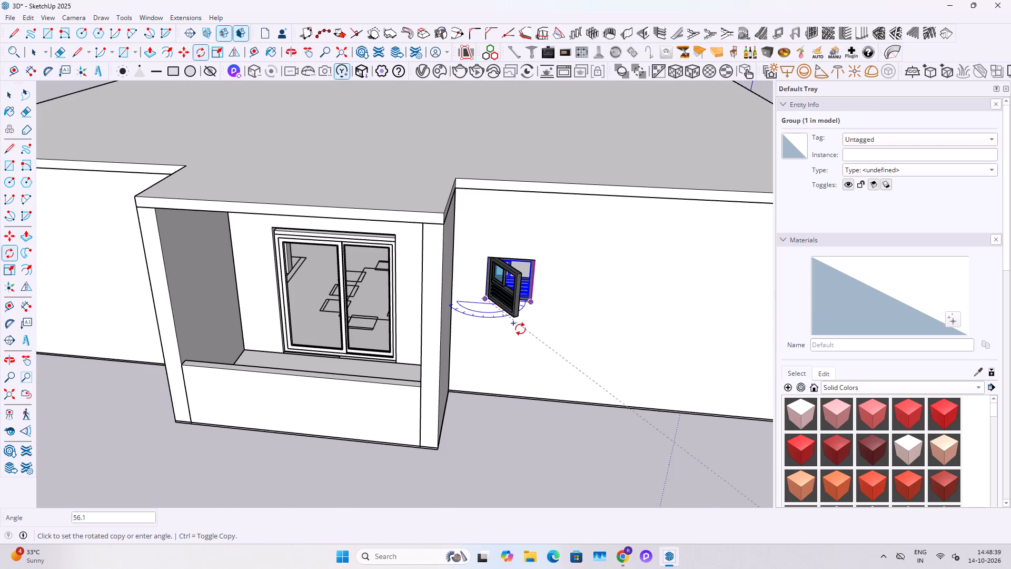
{"action": "type", "text": "90"}
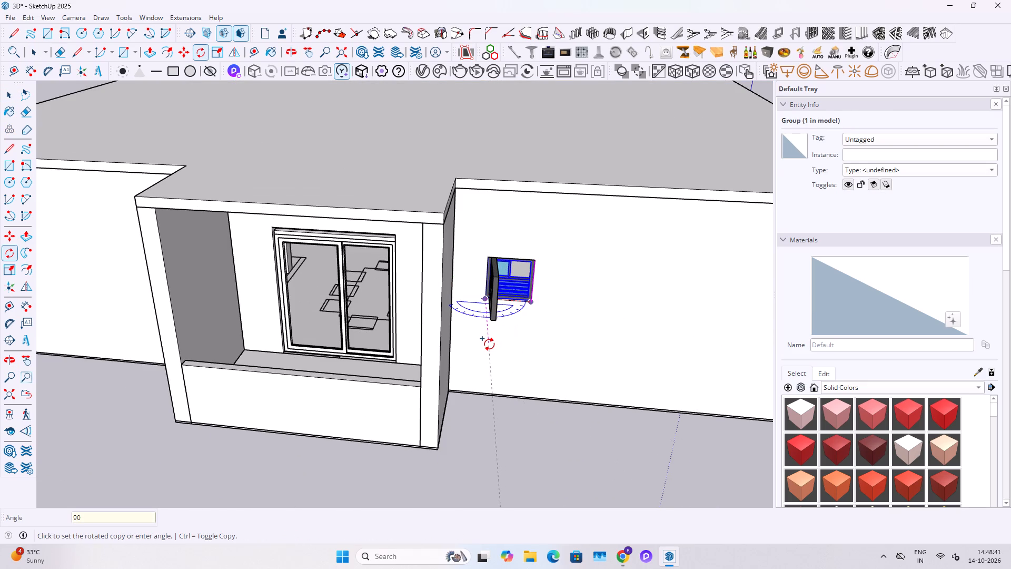
{"action": "key", "text": "Return"}
{"action": "key", "text": "space"}
Move the rotated ventilator copy to the small opening in the side wall, matching its lower corner to the opening's corner.
{"action": "scroll", "coordinate": [483, 303], "scroll_direction": "up", "scroll_amount": 5}
{"action": "middle_click_drag", "start_coordinate": [481, 288], "coordinate": [509, 288]}
{"action": "scroll", "coordinate": [499, 294], "scroll_direction": "up", "scroll_amount": 11}
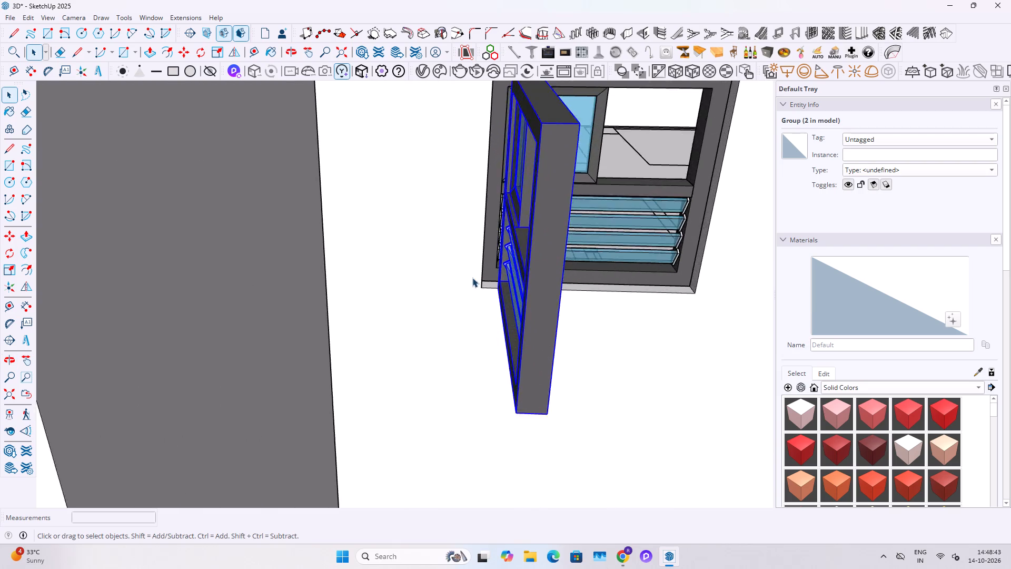
{"action": "scroll", "coordinate": [472, 278], "scroll_direction": "up", "scroll_amount": 10}
{"action": "middle_click_drag", "start_coordinate": [508, 290], "coordinate": [528, 294]}
{"action": "key", "text": "m"}
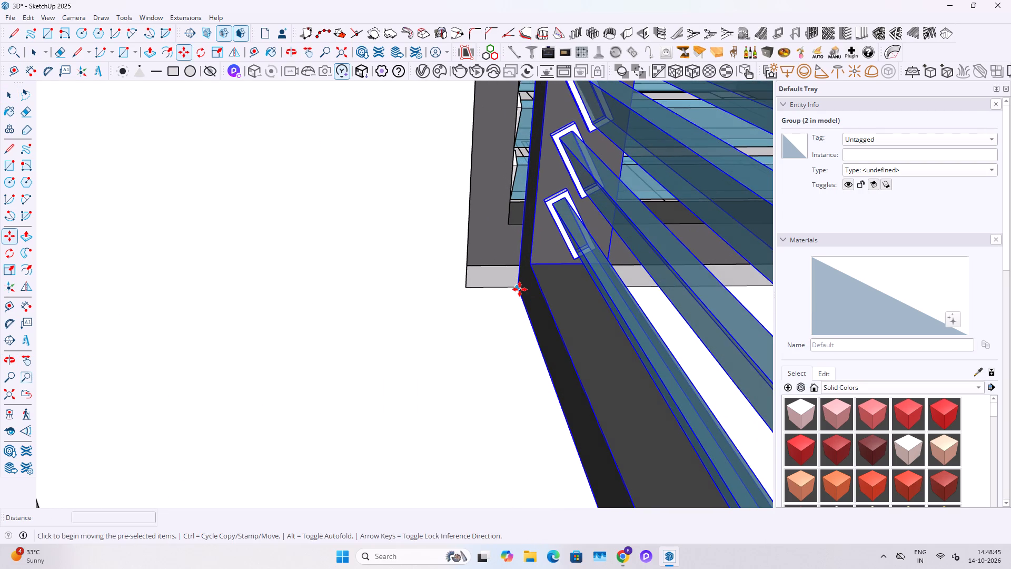
{"action": "left_click", "coordinate": [520, 289]}
{"action": "scroll", "coordinate": [626, 291], "scroll_direction": "down", "scroll_amount": 20}
{"action": "scroll", "coordinate": [626, 291], "scroll_direction": "down", "scroll_amount": 12}
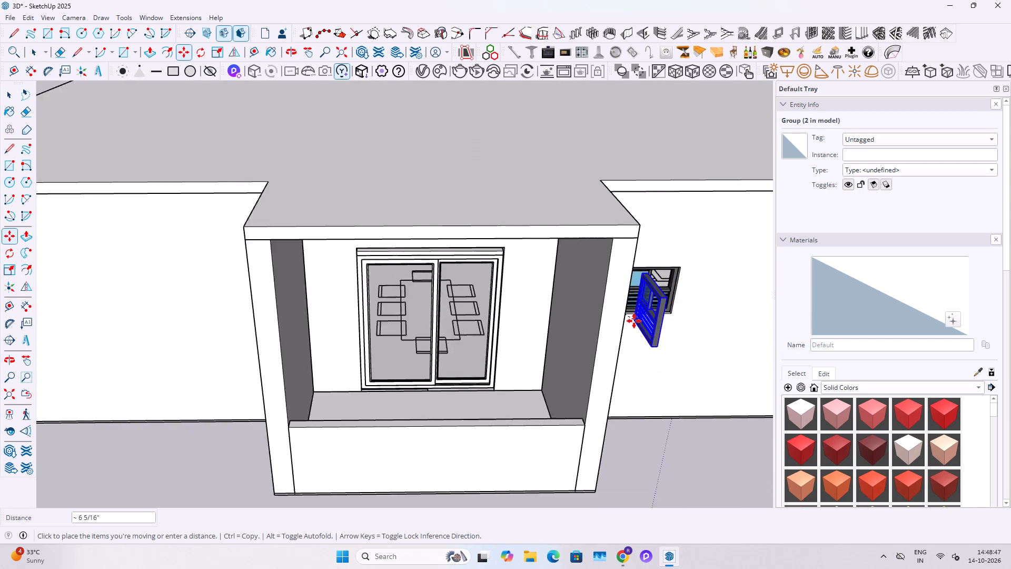
{"action": "scroll", "coordinate": [634, 321], "scroll_direction": "down", "scroll_amount": 3}
{"action": "middle_click_drag", "start_coordinate": [331, 249], "coordinate": [699, 195]}
{"action": "scroll", "coordinate": [270, 279], "scroll_direction": "up", "scroll_amount": 11}
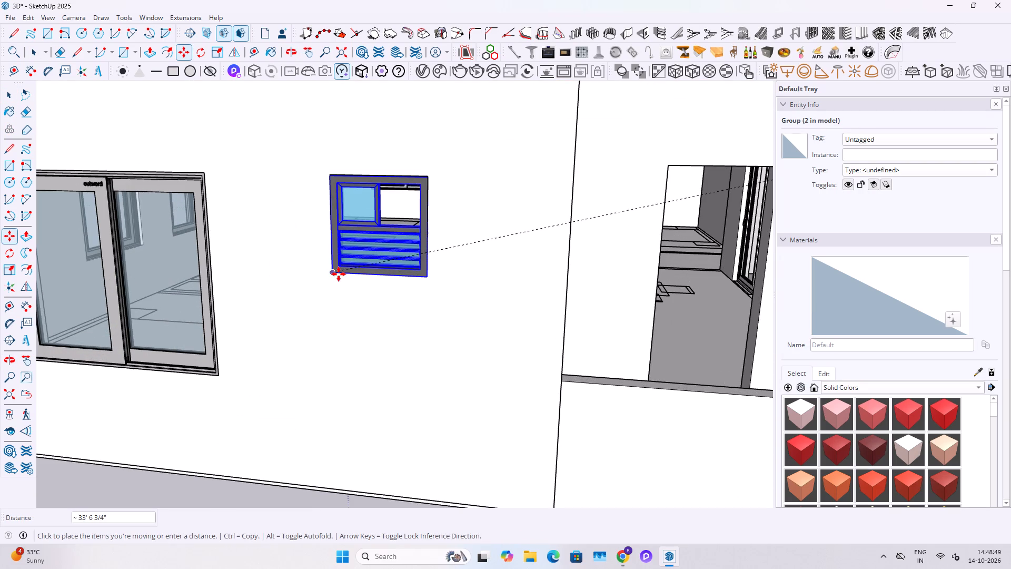
{"action": "left_click", "coordinate": [334, 273]}
Push the side-wall ventilator 4 1/2" inward from the outer wall face into the opening's depth.
{"action": "scroll", "coordinate": [344, 239], "scroll_direction": "up", "scroll_amount": 15}
{"action": "middle_click_drag", "start_coordinate": [345, 281], "coordinate": [342, 288]}
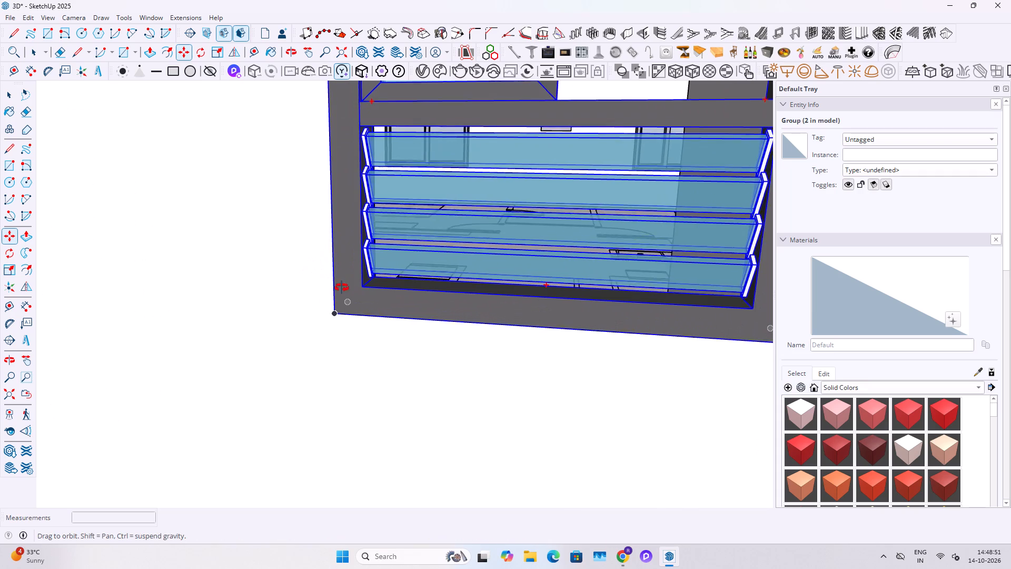
{"action": "middle_click_drag", "start_coordinate": [342, 288], "coordinate": [323, 323]}
{"action": "scroll", "coordinate": [327, 331], "scroll_direction": "up", "scroll_amount": 3}
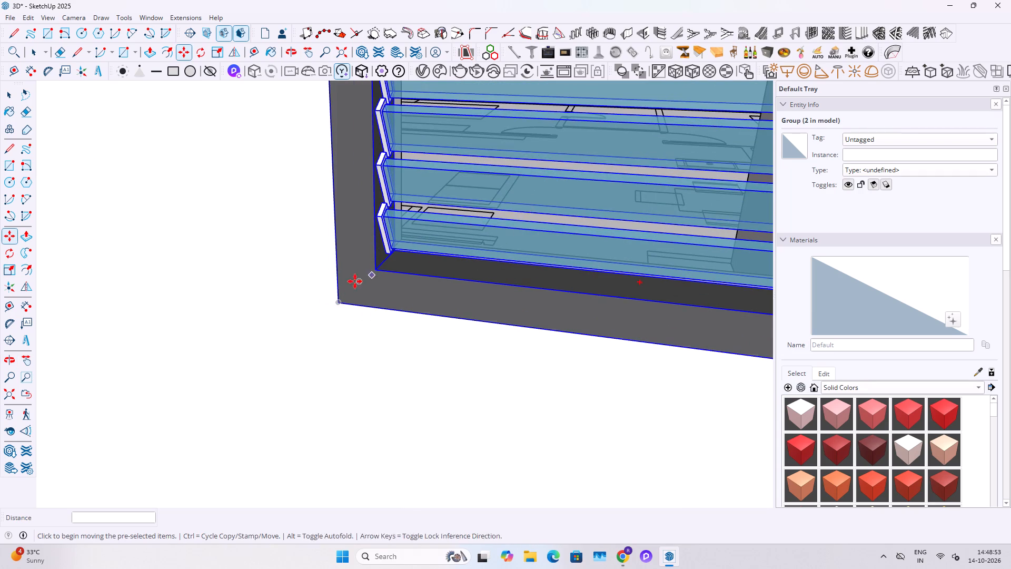
{"action": "left_click", "coordinate": [340, 304]}
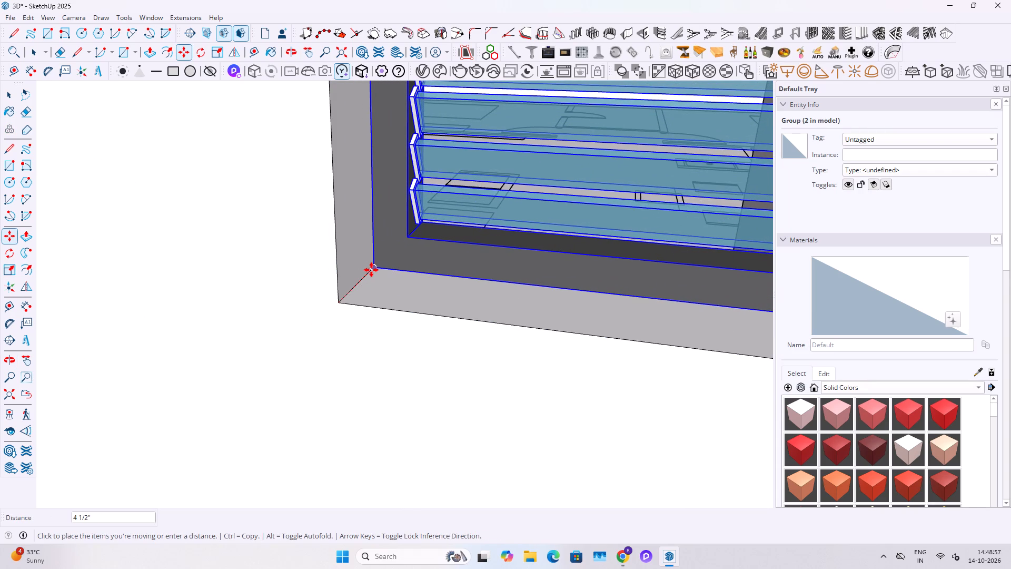
{"action": "left_click", "coordinate": [371, 270]}
{"action": "key", "text": "space"}
Shift the side-wall ventilator about 2 13/16" back towards the outer wall face.
{"action": "scroll", "coordinate": [383, 273], "scroll_direction": "down", "scroll_amount": 5}
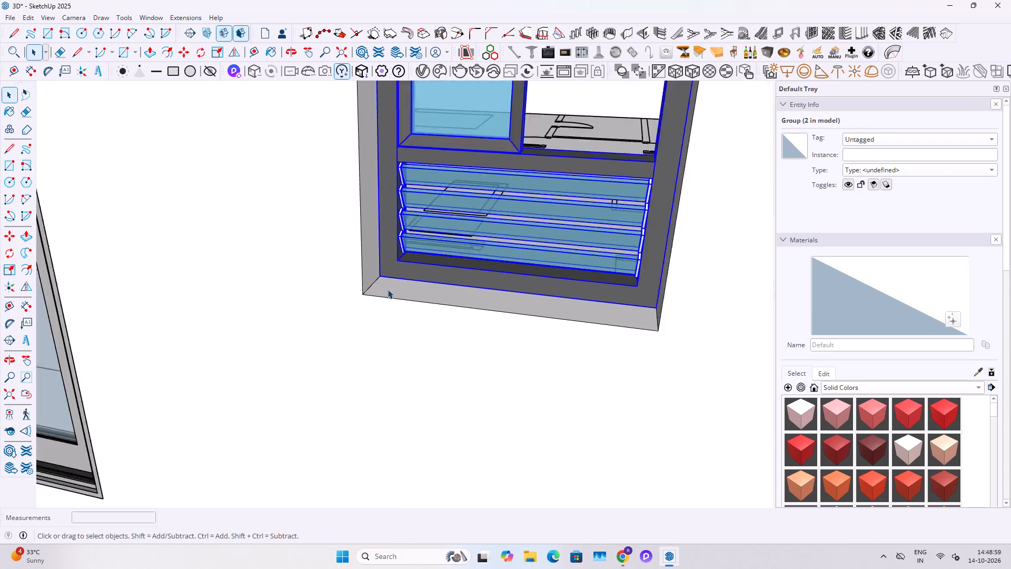
{"action": "scroll", "coordinate": [388, 289], "scroll_direction": "down", "scroll_amount": 12}
{"action": "middle_click_drag", "start_coordinate": [409, 285], "coordinate": [477, 308]}
{"action": "scroll", "coordinate": [485, 293], "scroll_direction": "up", "scroll_amount": 15}
{"action": "key", "text": "m"}
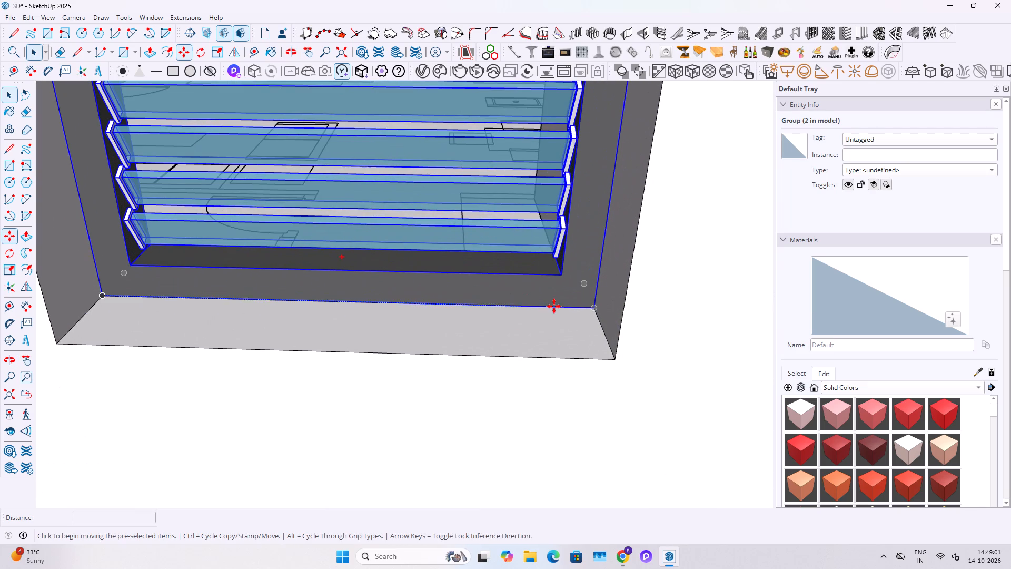
{"action": "left_click", "coordinate": [595, 307]}
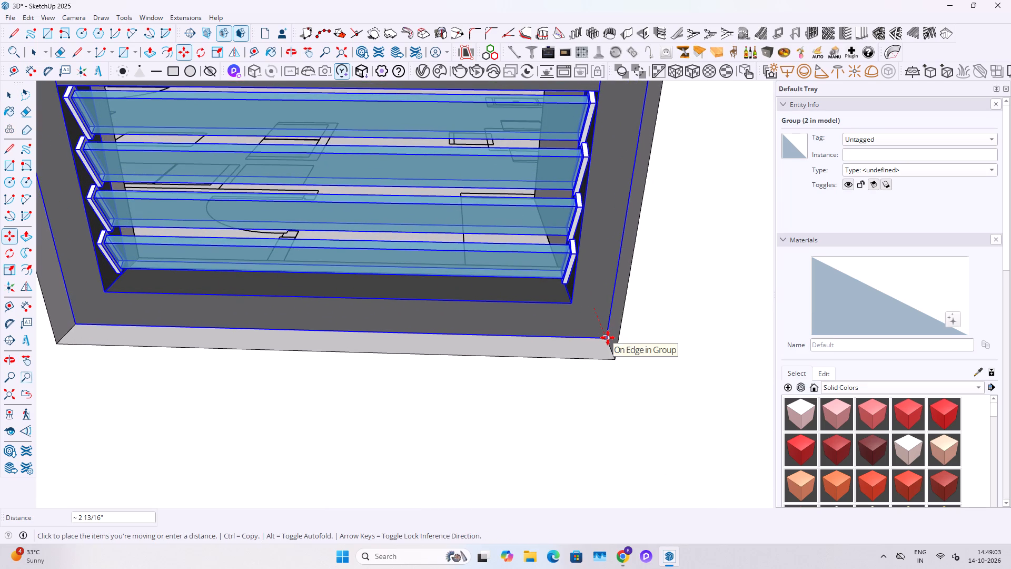
{"action": "left_click", "coordinate": [608, 338]}
{"action": "key", "text": "space"}
{"action": "scroll", "coordinate": [538, 319], "scroll_direction": "down", "scroll_amount": 20}
{"action": "scroll", "coordinate": [538, 319], "scroll_direction": "down", "scroll_amount": 2}
{"action": "key", "text": "space"}
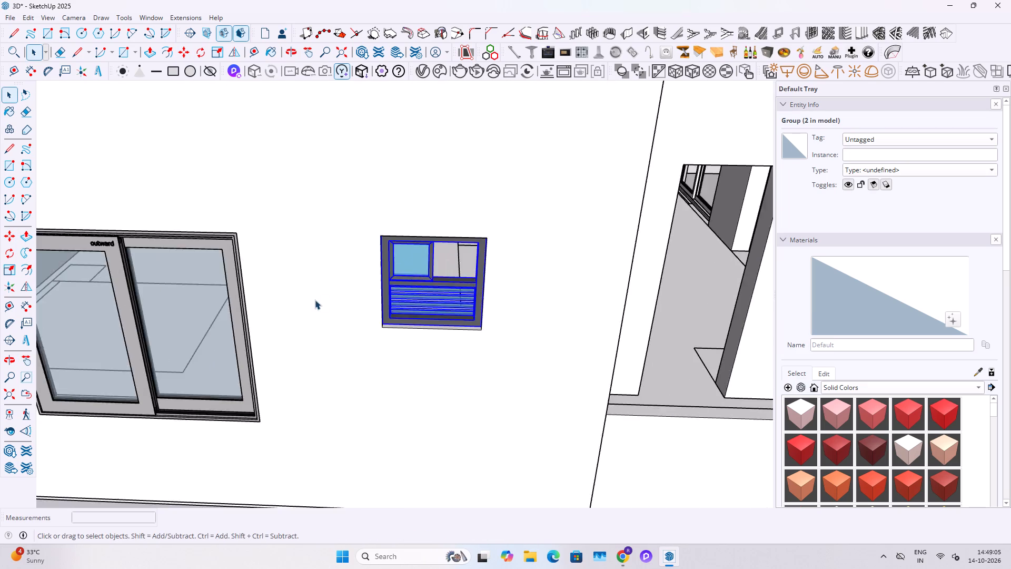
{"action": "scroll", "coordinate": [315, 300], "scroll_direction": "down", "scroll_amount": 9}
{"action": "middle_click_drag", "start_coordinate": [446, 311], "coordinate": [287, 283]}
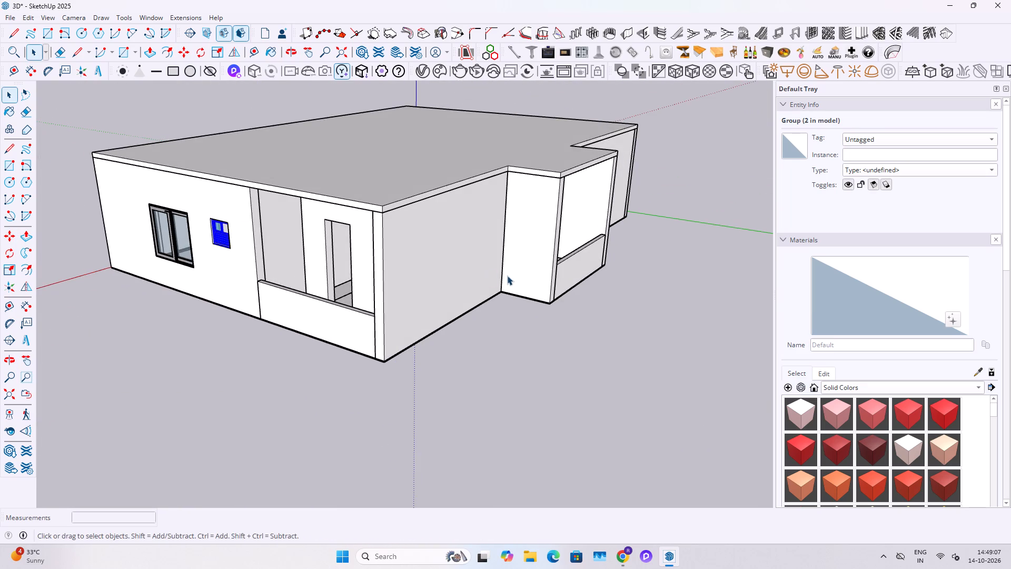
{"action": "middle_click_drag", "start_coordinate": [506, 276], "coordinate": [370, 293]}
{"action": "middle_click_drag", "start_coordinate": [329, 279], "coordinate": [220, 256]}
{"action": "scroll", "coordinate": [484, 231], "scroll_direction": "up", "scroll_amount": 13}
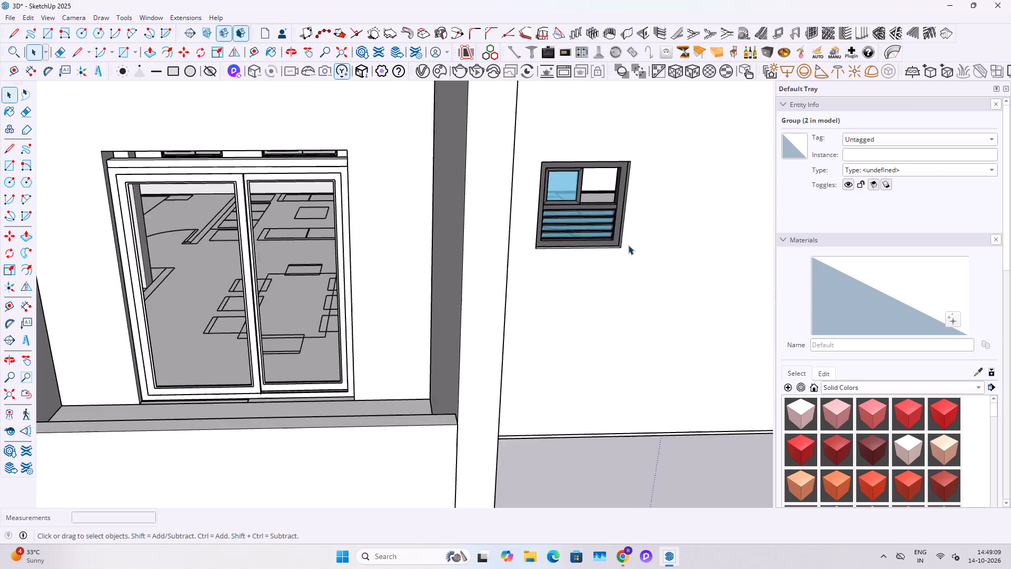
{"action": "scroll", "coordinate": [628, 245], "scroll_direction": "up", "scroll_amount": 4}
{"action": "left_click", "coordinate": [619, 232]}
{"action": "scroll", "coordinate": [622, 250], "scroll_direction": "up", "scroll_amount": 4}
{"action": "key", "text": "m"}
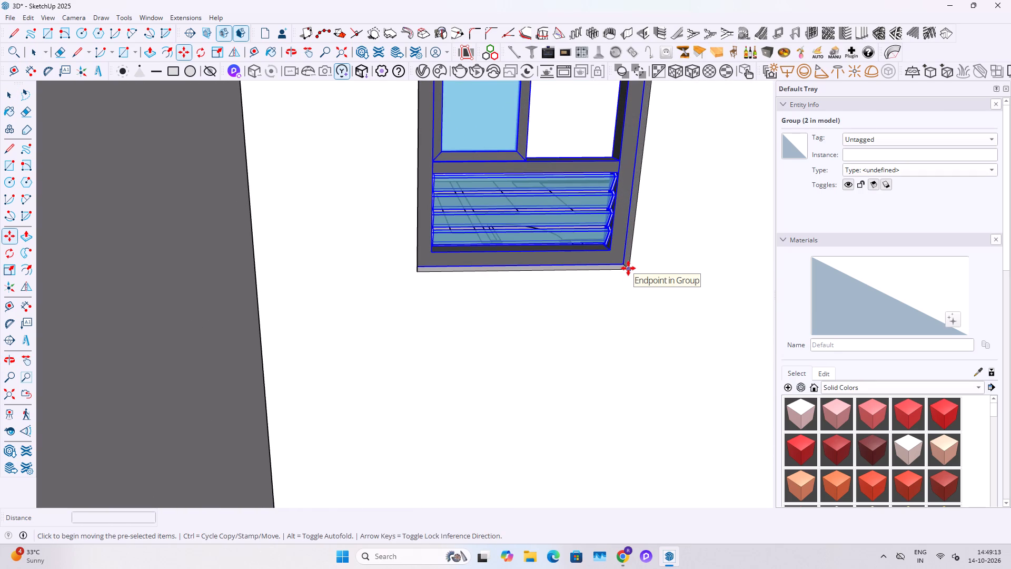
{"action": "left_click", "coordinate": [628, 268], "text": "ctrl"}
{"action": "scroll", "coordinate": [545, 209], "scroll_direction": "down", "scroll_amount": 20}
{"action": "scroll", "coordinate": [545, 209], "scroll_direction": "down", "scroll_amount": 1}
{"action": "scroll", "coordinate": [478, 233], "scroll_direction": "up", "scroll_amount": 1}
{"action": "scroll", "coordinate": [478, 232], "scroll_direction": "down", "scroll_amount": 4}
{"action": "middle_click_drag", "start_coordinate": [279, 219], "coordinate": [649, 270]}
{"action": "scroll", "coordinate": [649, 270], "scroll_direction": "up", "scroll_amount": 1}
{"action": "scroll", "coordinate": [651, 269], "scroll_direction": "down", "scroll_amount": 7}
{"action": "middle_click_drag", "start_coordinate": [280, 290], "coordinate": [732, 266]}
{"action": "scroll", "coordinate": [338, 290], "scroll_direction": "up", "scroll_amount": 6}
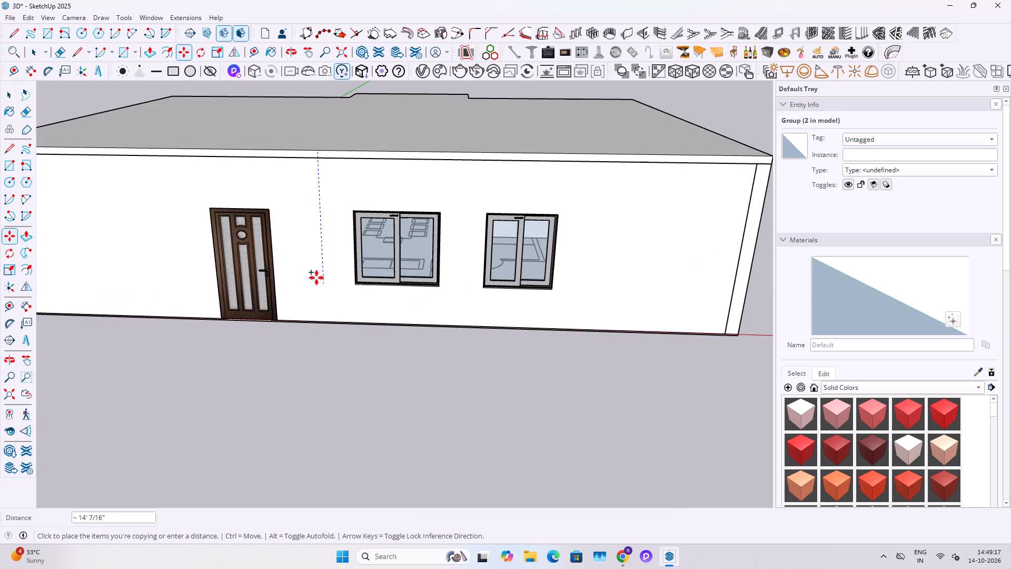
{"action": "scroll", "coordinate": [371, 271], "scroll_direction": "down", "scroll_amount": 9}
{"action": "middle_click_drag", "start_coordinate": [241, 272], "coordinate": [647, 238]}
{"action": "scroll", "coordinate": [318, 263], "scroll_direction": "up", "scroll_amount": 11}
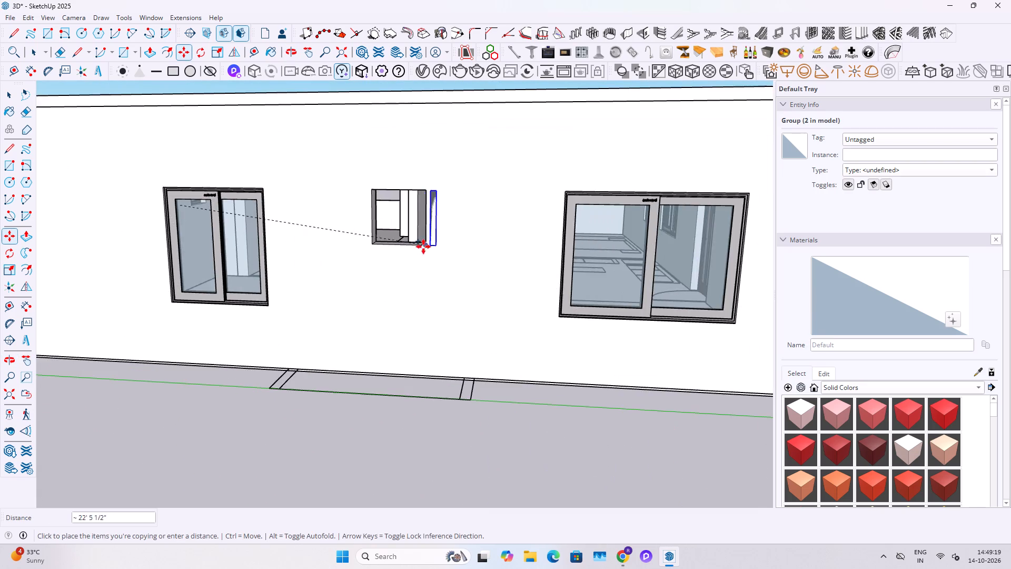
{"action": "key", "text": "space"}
Copy the side-wall ventilator across to the small opening between the two windows in the opposite wall.
{"action": "scroll", "coordinate": [380, 254], "scroll_direction": "down", "scroll_amount": 14}
{"action": "middle_click_drag", "start_coordinate": [499, 222], "coordinate": [0, 299]}
{"action": "scroll", "coordinate": [487, 275], "scroll_direction": "up", "scroll_amount": 11}
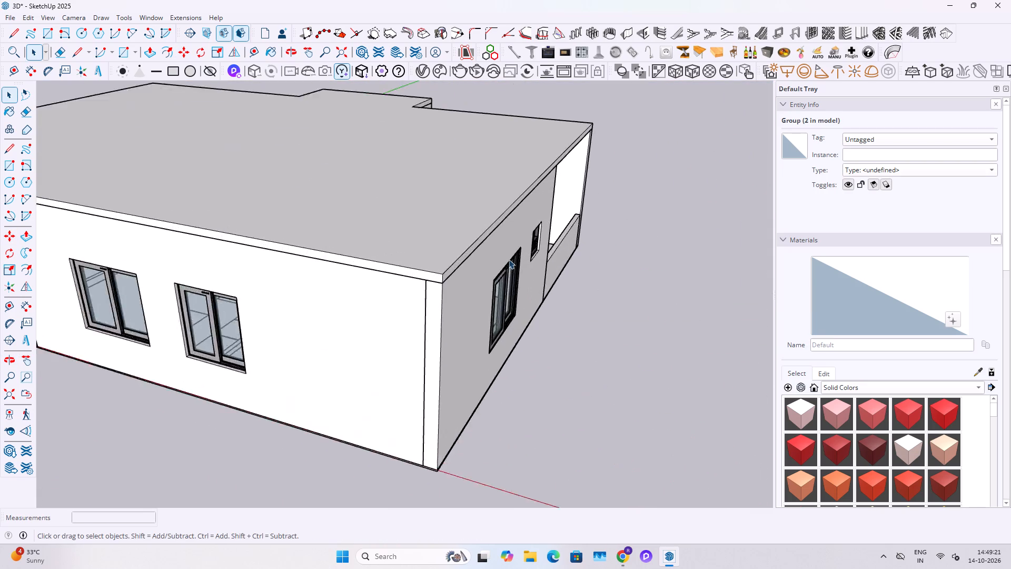
{"action": "scroll", "coordinate": [509, 259], "scroll_direction": "up", "scroll_amount": 8}
{"action": "left_click", "coordinate": [554, 244]}
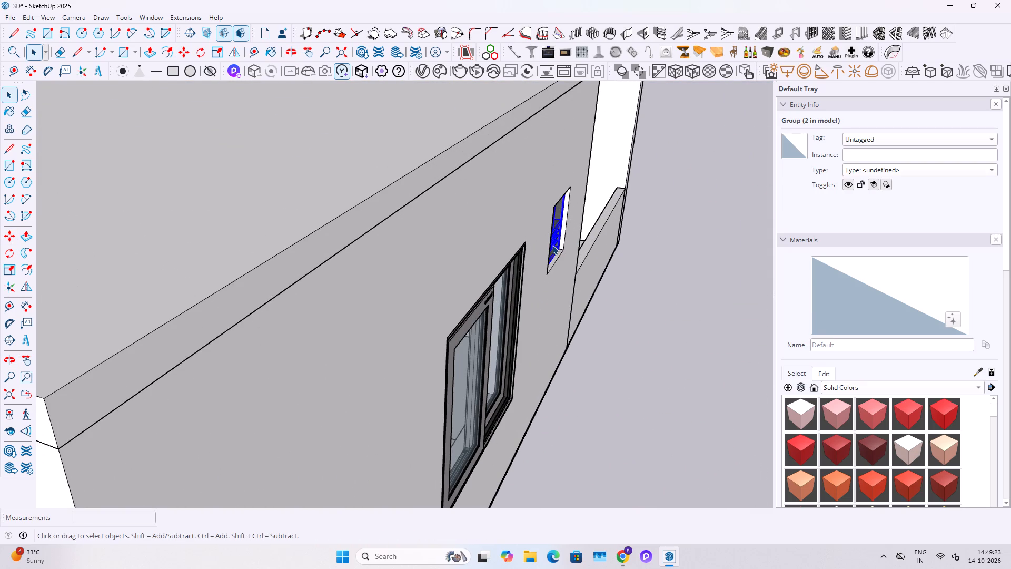
{"action": "scroll", "coordinate": [554, 249], "scroll_direction": "up", "scroll_amount": 7}
{"action": "key", "text": "m"}
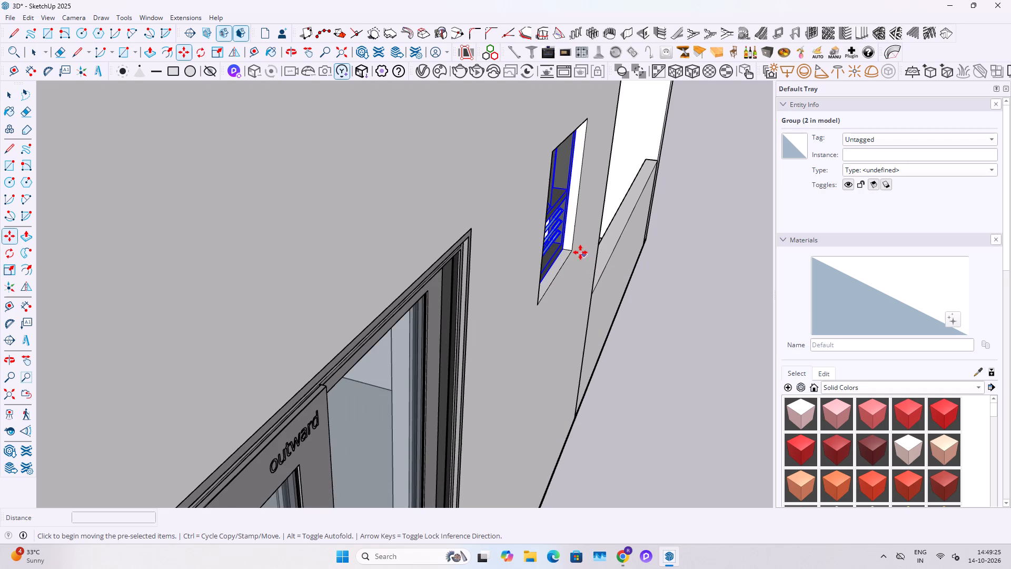
{"action": "left_click", "coordinate": [574, 251], "text": "ctrl"}
{"action": "scroll", "coordinate": [571, 250], "scroll_direction": "down", "scroll_amount": 4}
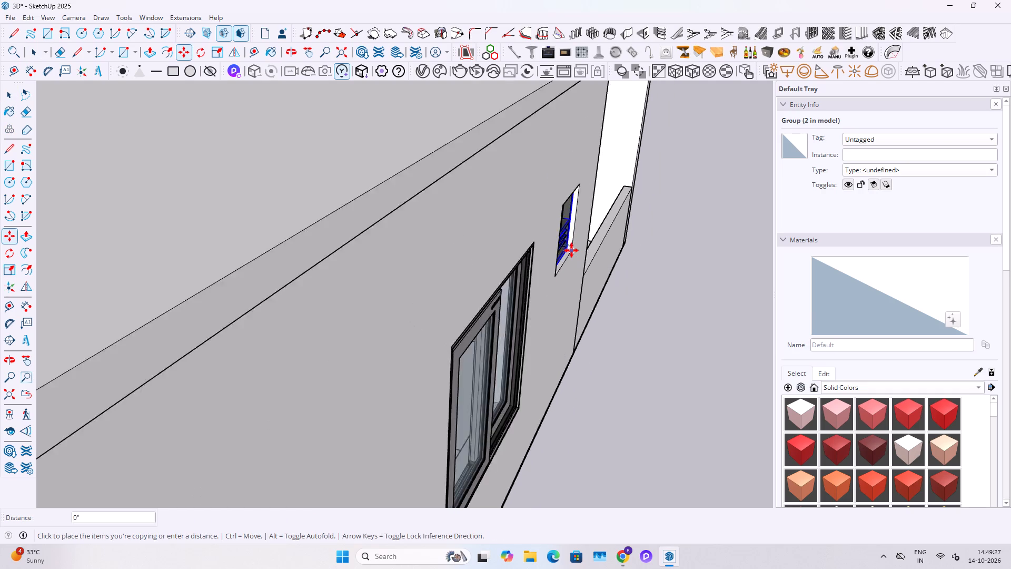
{"action": "scroll", "coordinate": [571, 250], "scroll_direction": "down", "scroll_amount": 19}
{"action": "middle_click_drag", "start_coordinate": [381, 244], "coordinate": [729, 239]}
{"action": "scroll", "coordinate": [189, 267], "scroll_direction": "up", "scroll_amount": 5}
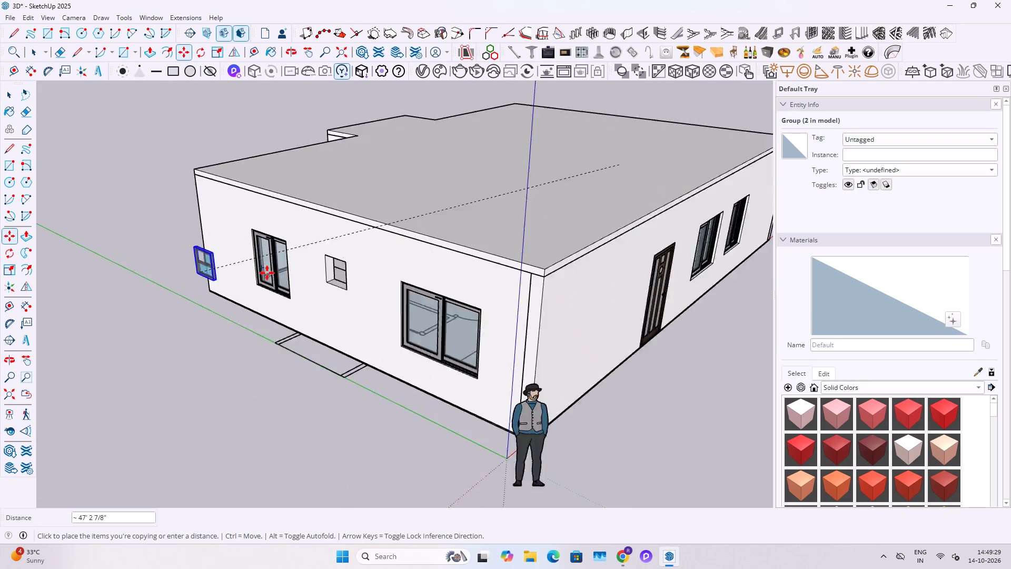
{"action": "scroll", "coordinate": [267, 273], "scroll_direction": "up", "scroll_amount": 14}
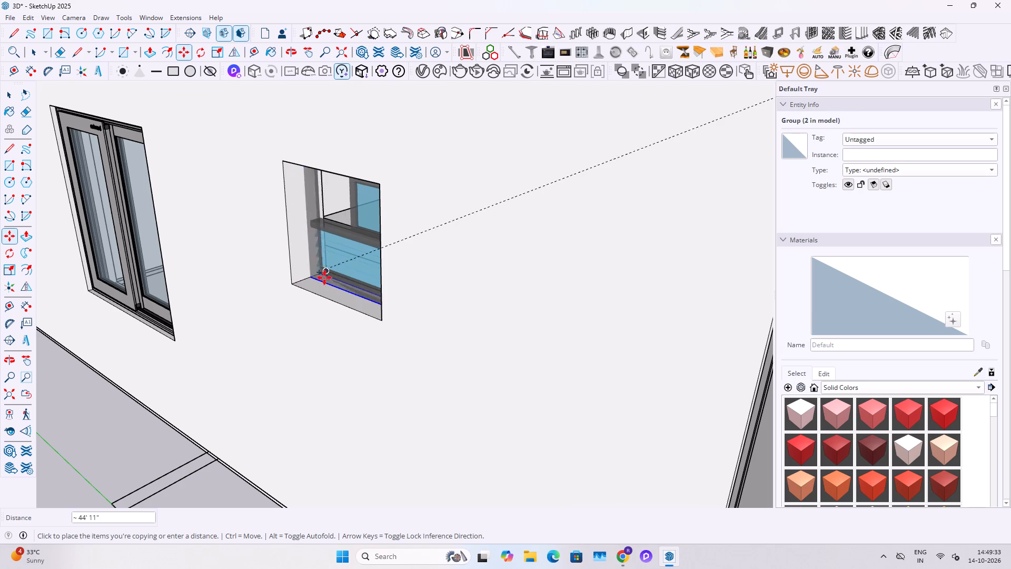
{"action": "scroll", "coordinate": [325, 273], "scroll_direction": "up", "scroll_amount": 1}
{"action": "left_click", "coordinate": [325, 273]}
Shift the new ventilator copy about 3 1/4" towards the outer wall face within its opening and deselect it.
{"action": "scroll", "coordinate": [315, 280], "scroll_direction": "up", "scroll_amount": 5}
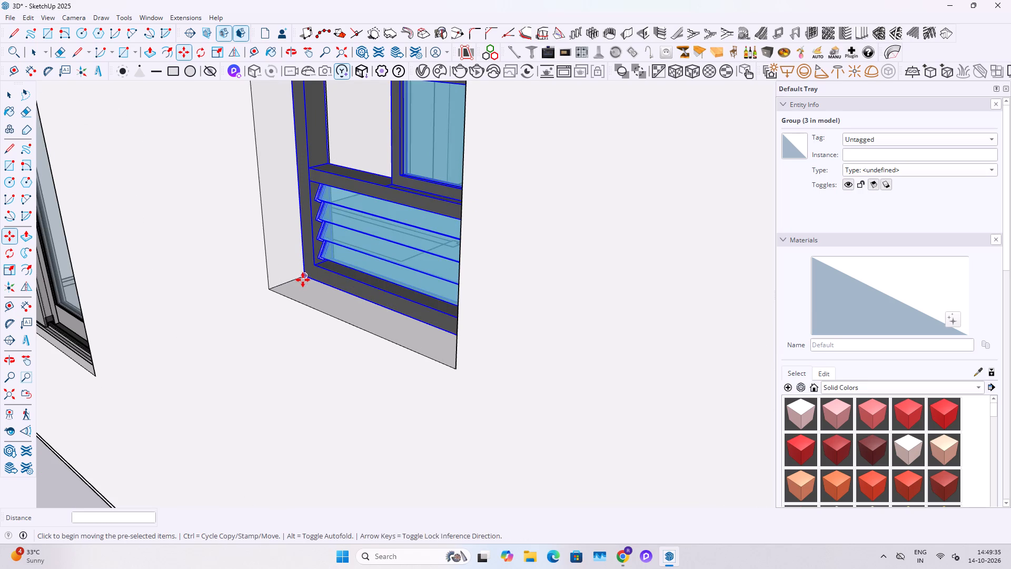
{"action": "left_click", "coordinate": [303, 280]}
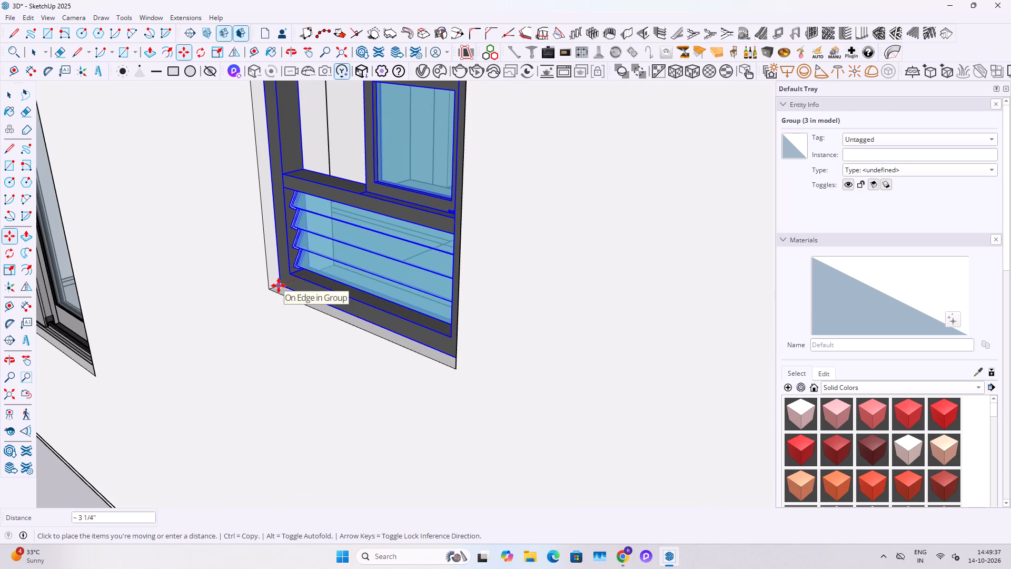
{"action": "left_click", "coordinate": [279, 286]}
{"action": "key", "text": "space"}
{"action": "scroll", "coordinate": [277, 297], "scroll_direction": "down", "scroll_amount": 15}
{"action": "key", "text": "space"}
{"action": "left_click", "coordinate": [154, 389]}
Scale the balcony's UPVC sliding door along the blue axis by about 1.04 to reach the top of its opening, and deselect it.
{"action": "middle_click_drag", "start_coordinate": [405, 288], "coordinate": [474, 262]}
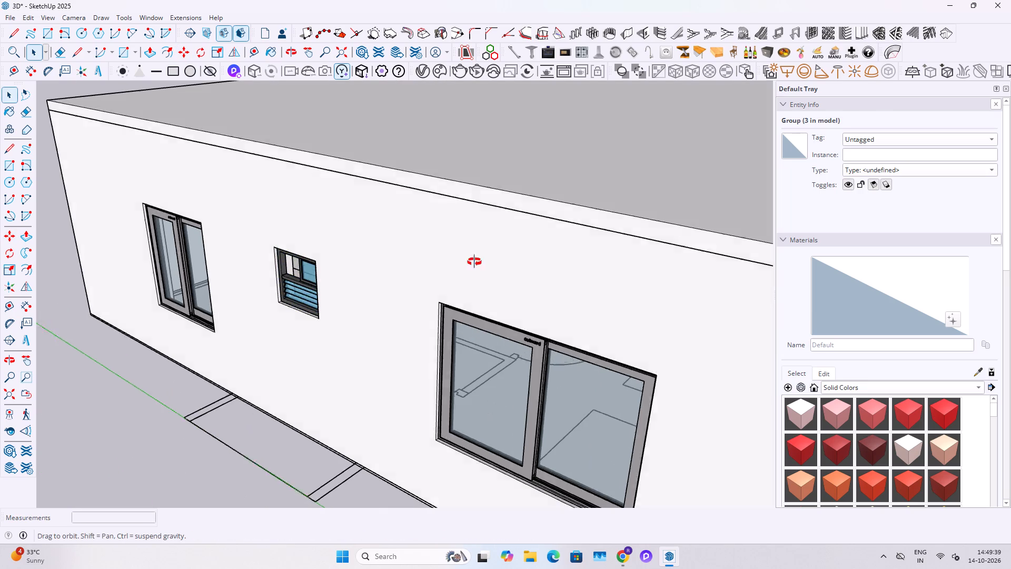
{"action": "middle_click_drag", "start_coordinate": [474, 262], "coordinate": [550, 233]}
{"action": "scroll", "coordinate": [525, 231], "scroll_direction": "up", "scroll_amount": 1}
{"action": "scroll", "coordinate": [410, 285], "scroll_direction": "down", "scroll_amount": 9}
{"action": "middle_click_drag", "start_coordinate": [601, 250], "coordinate": [638, 251]}
{"action": "scroll", "coordinate": [313, 254], "scroll_direction": "up", "scroll_amount": 1}
{"action": "middle_click_drag", "start_coordinate": [318, 253], "coordinate": [640, 239]}
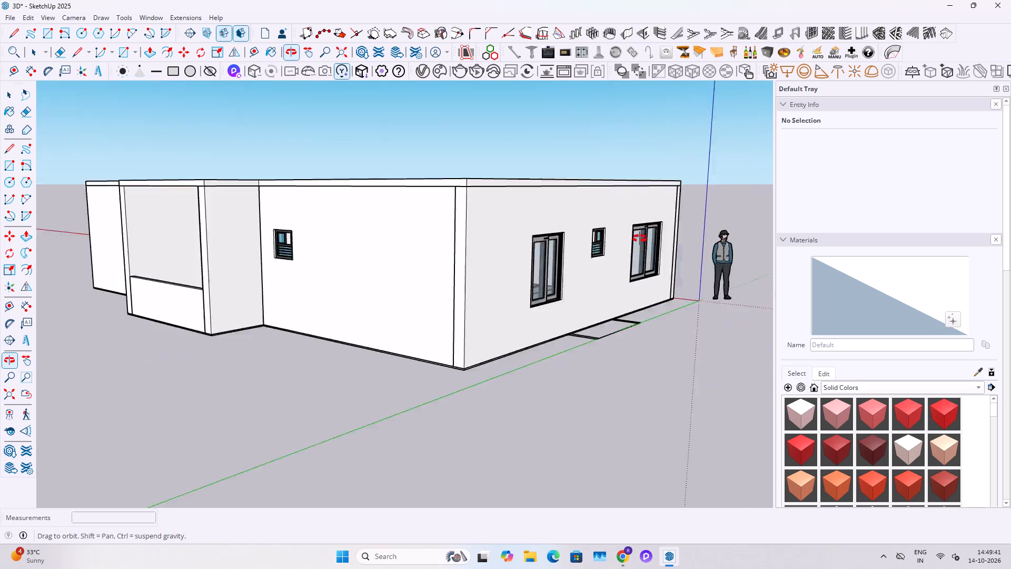
{"action": "middle_click_drag", "start_coordinate": [640, 239], "coordinate": [661, 233]}
{"action": "middle_click_drag", "start_coordinate": [311, 291], "coordinate": [537, 294]}
{"action": "scroll", "coordinate": [385, 266], "scroll_direction": "up", "scroll_amount": 5}
{"action": "left_click", "coordinate": [381, 256]}
{"action": "scroll", "coordinate": [382, 234], "scroll_direction": "up", "scroll_amount": 5}
{"action": "key", "text": "s"}
{"action": "middle_click_drag", "start_coordinate": [374, 240], "coordinate": [372, 270]}
{"action": "scroll", "coordinate": [372, 236], "scroll_direction": "up", "scroll_amount": 8}
{"action": "left_click", "coordinate": [364, 198]}
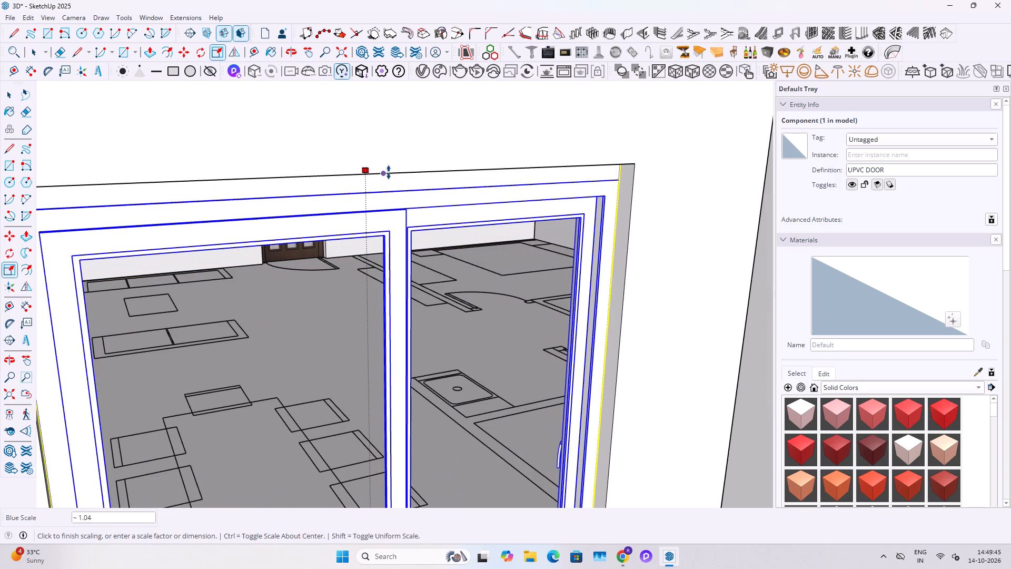
{"action": "left_click", "coordinate": [636, 166]}
{"action": "key", "text": "space"}
{"action": "scroll", "coordinate": [437, 261], "scroll_direction": "down", "scroll_amount": 20}
{"action": "scroll", "coordinate": [437, 261], "scroll_direction": "down", "scroll_amount": 1}
{"action": "key", "text": "Escape"}
{"action": "key", "text": "Escape"}
{"action": "key", "text": "Escape"}
{"action": "key", "text": "Escape"}
{"action": "key", "text": "Escape"}
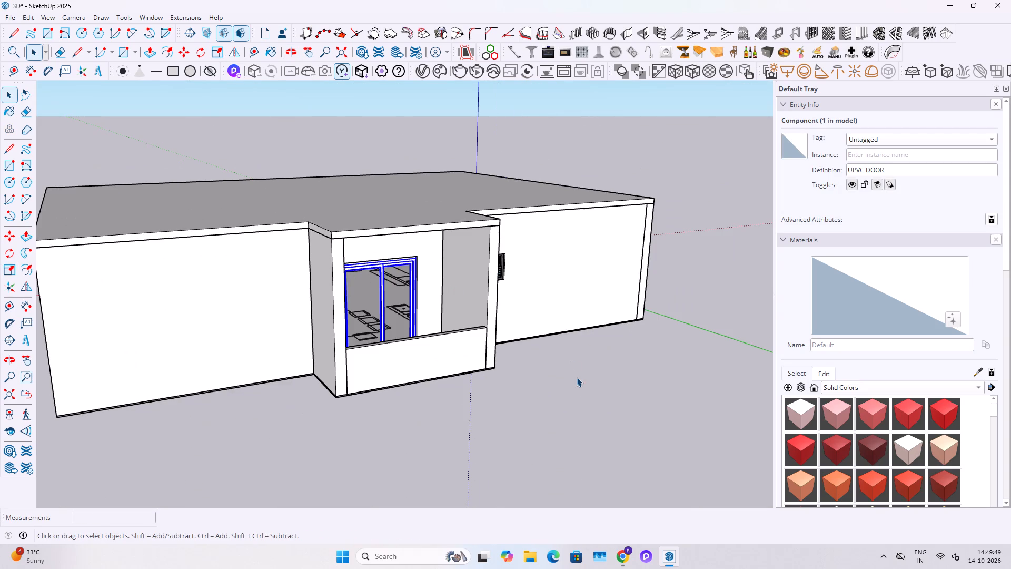
{"action": "left_click", "coordinate": [577, 377]}
Hide the roof slab group to expose the house interior.
{"action": "middle_click_drag", "start_coordinate": [234, 303], "coordinate": [633, 315]}
{"action": "left_click", "coordinate": [325, 281]}
{"action": "right_click", "coordinate": [325, 281]}
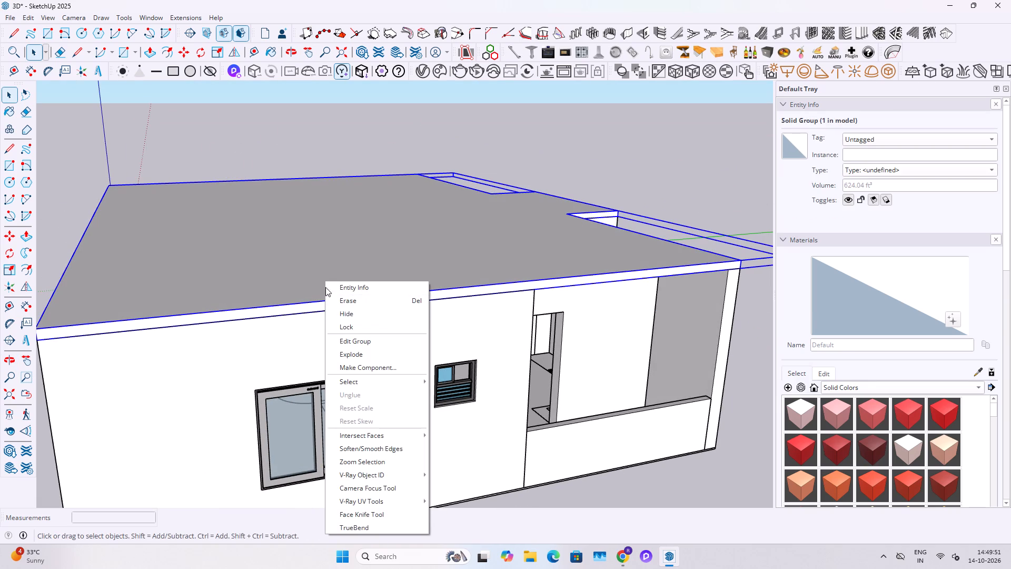
{"action": "left_click", "coordinate": [281, 244]}
{"action": "right_click", "coordinate": [281, 243]}
{"action": "left_click", "coordinate": [310, 276]}
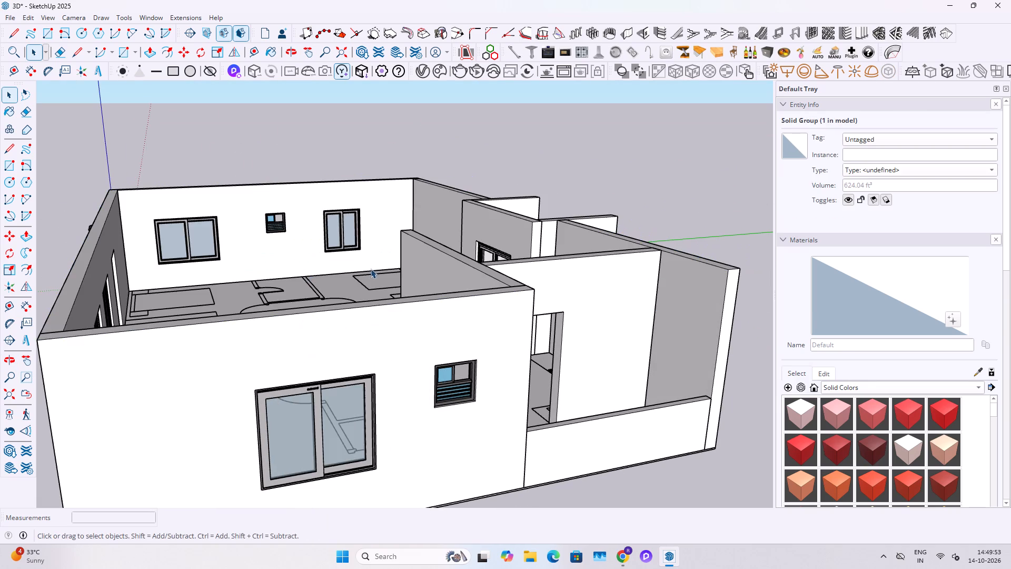
Draw a rectangular footprint over the plan's wall between the double-bed bedroom and the bathroom, starting at the outer side wall.
{"action": "middle_click_drag", "start_coordinate": [372, 269], "coordinate": [477, 431]}
{"action": "scroll", "coordinate": [416, 397], "scroll_direction": "up", "scroll_amount": 3}
{"action": "middle_click_drag", "start_coordinate": [270, 310], "coordinate": [432, 336]}
{"action": "scroll", "coordinate": [432, 333], "scroll_direction": "down", "scroll_amount": 5}
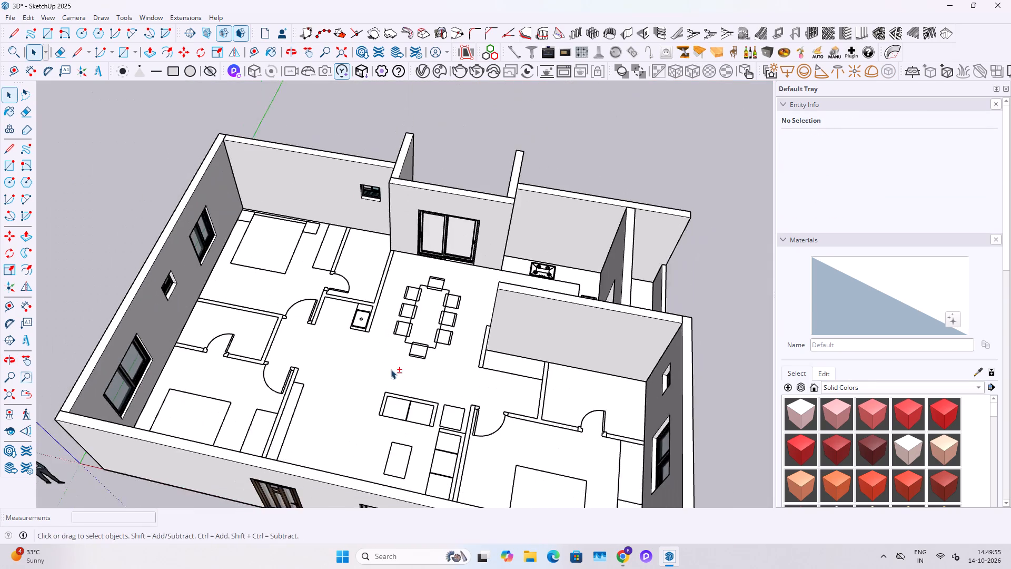
{"action": "middle_click_drag", "start_coordinate": [390, 370], "coordinate": [518, 370], "text": "shift"}
{"action": "key", "text": "r"}
{"action": "scroll", "coordinate": [355, 288], "scroll_direction": "up", "scroll_amount": 14}
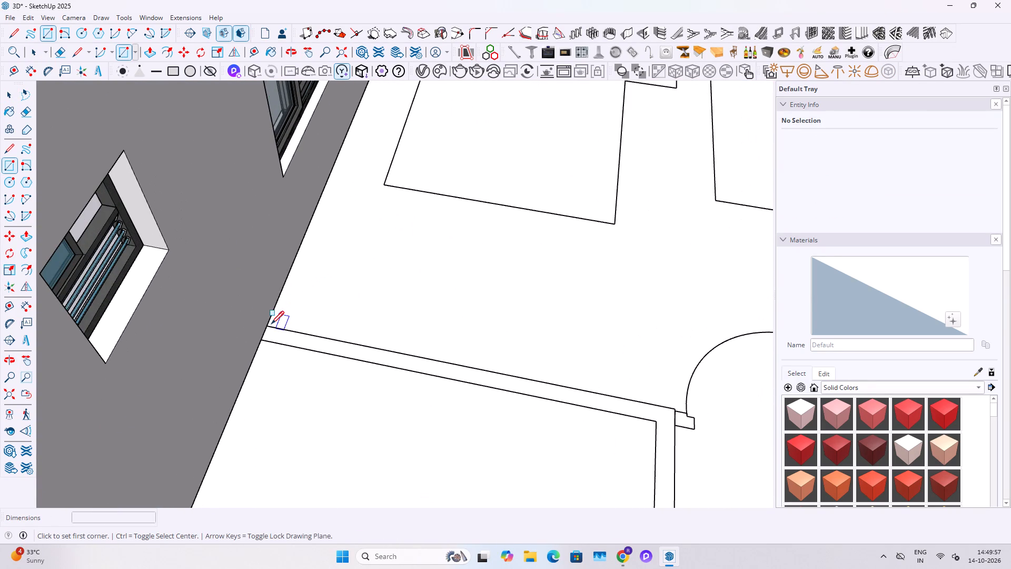
{"action": "left_click", "coordinate": [271, 326]}
{"action": "scroll", "coordinate": [302, 367], "scroll_direction": "down", "scroll_amount": 4}
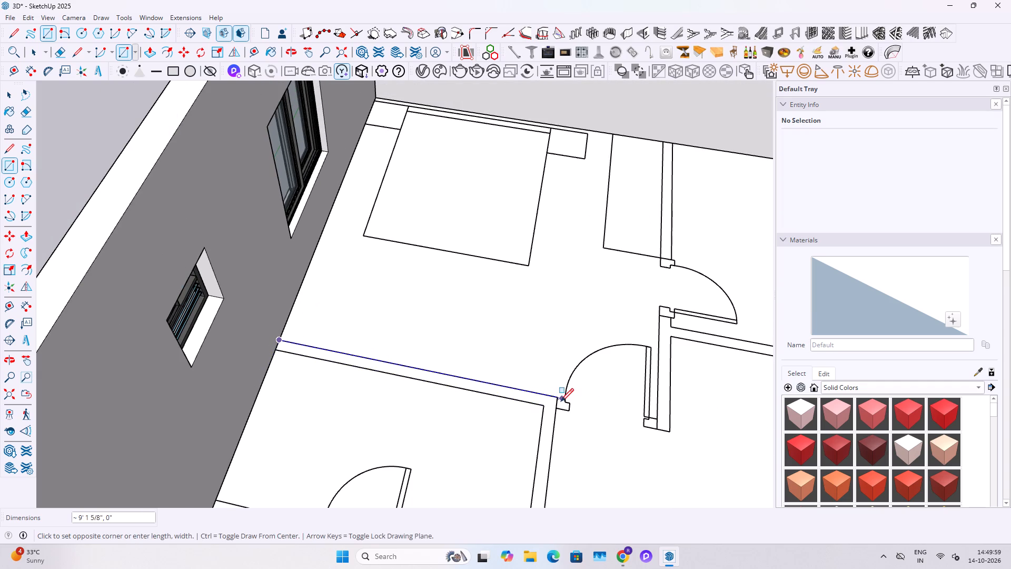
{"action": "left_click", "coordinate": [545, 408]}
{"action": "key", "text": "space"}
Extrude the bathroom partition's footprint up to the top of the outer walls and make the wall a group.
{"action": "left_click", "coordinate": [517, 396]}
{"action": "scroll", "coordinate": [510, 393], "scroll_direction": "down", "scroll_amount": 3}
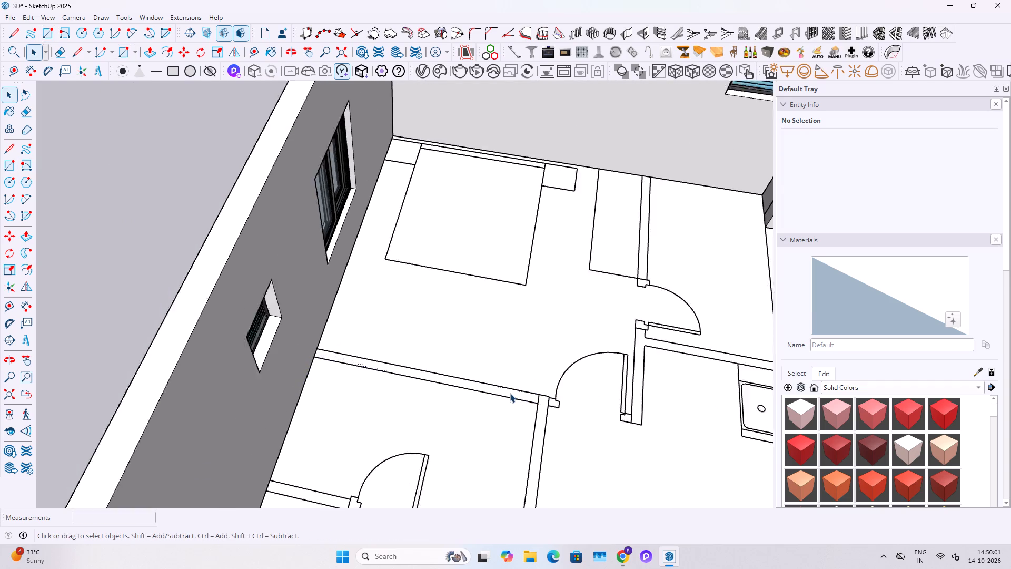
{"action": "scroll", "coordinate": [510, 393], "scroll_direction": "down", "scroll_amount": 2}
{"action": "key", "text": "p"}
{"action": "left_click", "coordinate": [508, 391]}
{"action": "left_click", "coordinate": [313, 323]}
{"action": "key", "text": "space"}
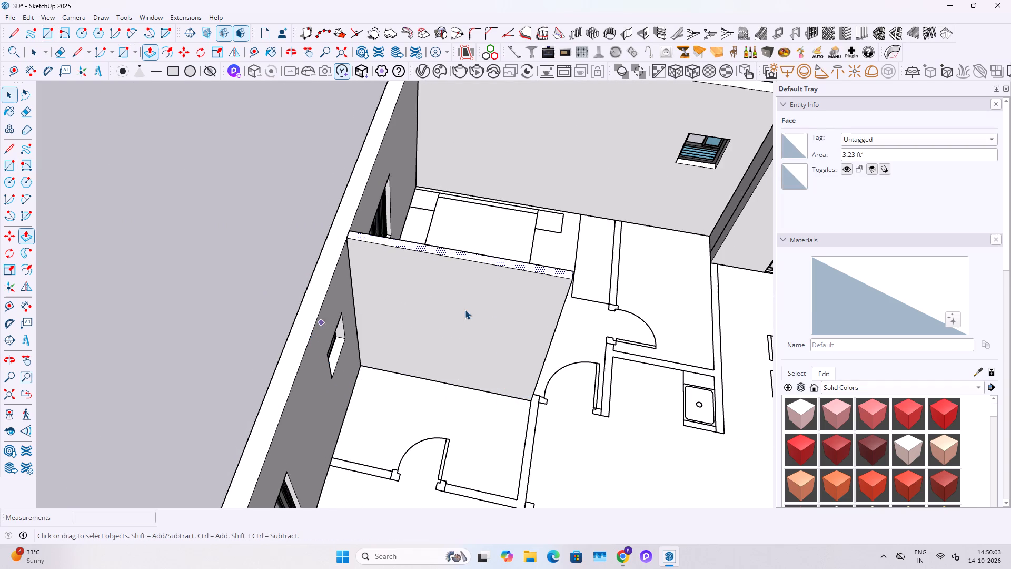
{"action": "triple_click", "coordinate": [467, 309]}
{"action": "right_click", "coordinate": [467, 309]}
{"action": "left_click", "coordinate": [512, 410]}
Draw a 9' by 4 1/2" rectangular footprint over the bathroom's second, parallel partition containing the door in the plan.
{"action": "middle_click_drag", "start_coordinate": [478, 423], "coordinate": [413, 383], "text": "shift"}
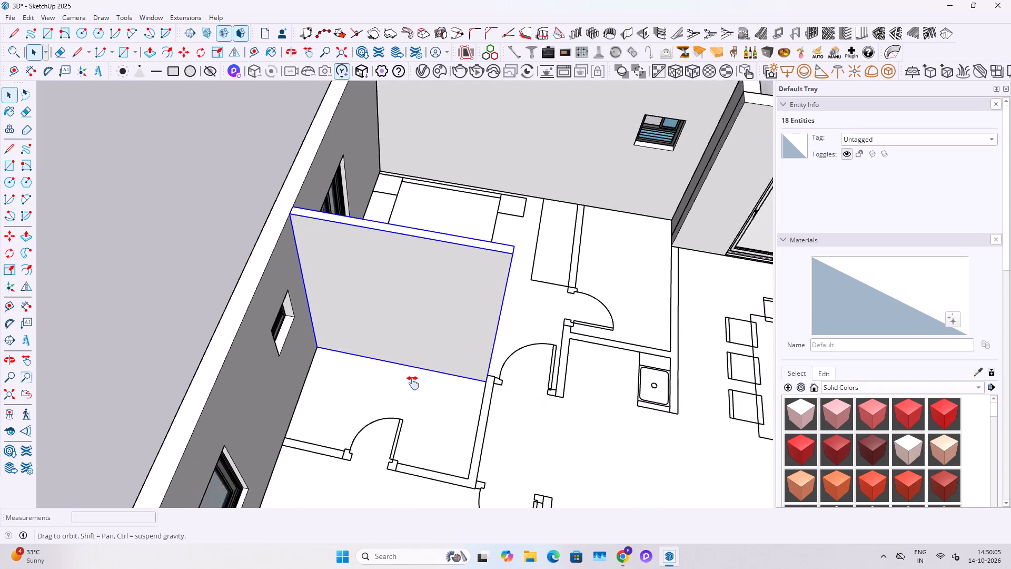
{"action": "middle_click_drag", "start_coordinate": [413, 383], "coordinate": [413, 381], "text": "shift"}
{"action": "scroll", "coordinate": [291, 387], "scroll_direction": "up", "scroll_amount": 4}
{"action": "key", "text": "r"}
{"action": "left_click", "coordinate": [252, 416]}
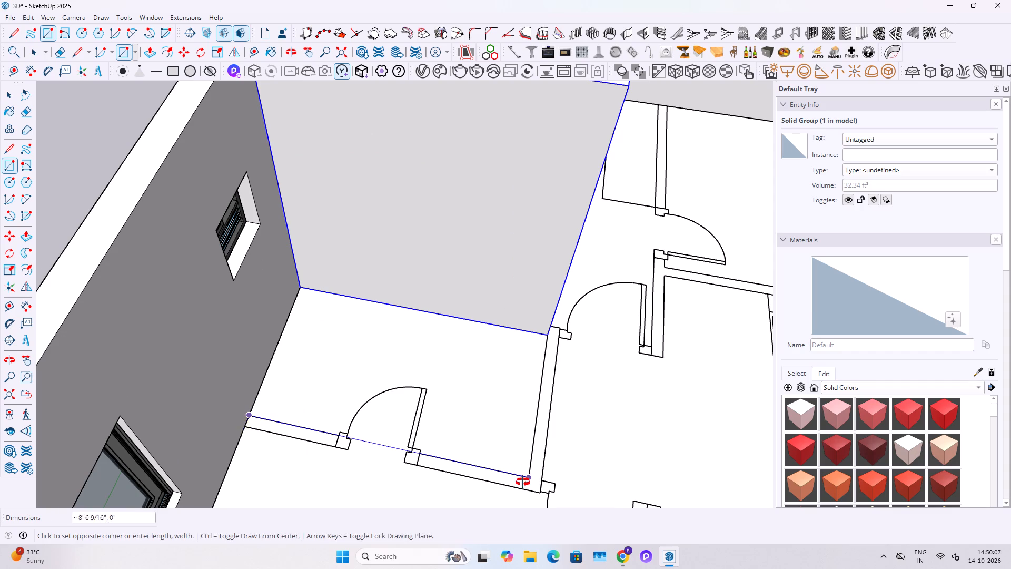
{"action": "middle_click_drag", "start_coordinate": [523, 482], "coordinate": [507, 450]}
{"action": "scroll", "coordinate": [523, 476], "scroll_direction": "up", "scroll_amount": 4}
{"action": "left_click", "coordinate": [529, 477]}
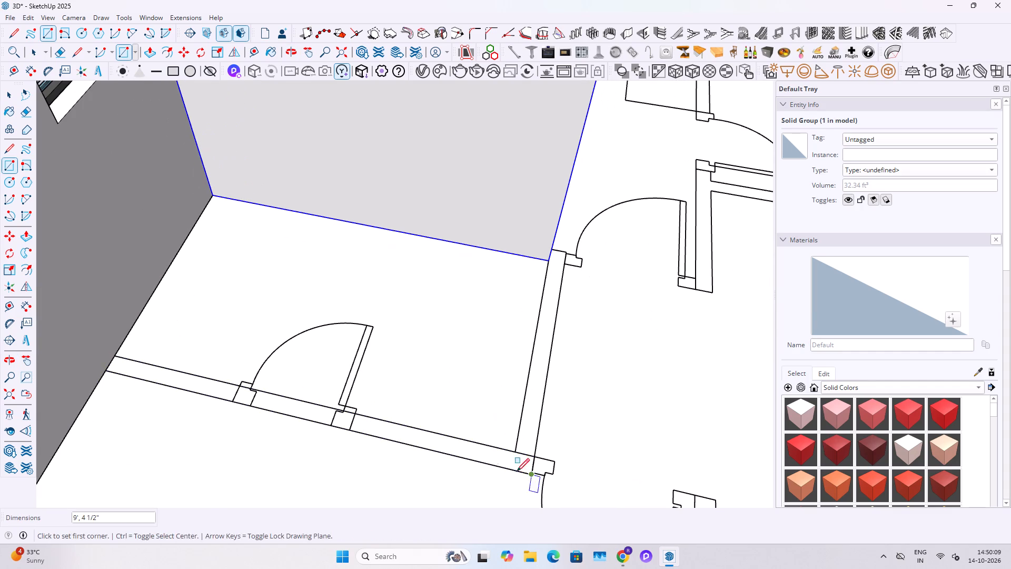
{"action": "key", "text": "space"}
Place guide lines along both outer door-jamb edges of the bathroom door in the floor plan.
{"action": "scroll", "coordinate": [341, 433], "scroll_direction": "up", "scroll_amount": 8}
{"action": "key", "text": "t"}
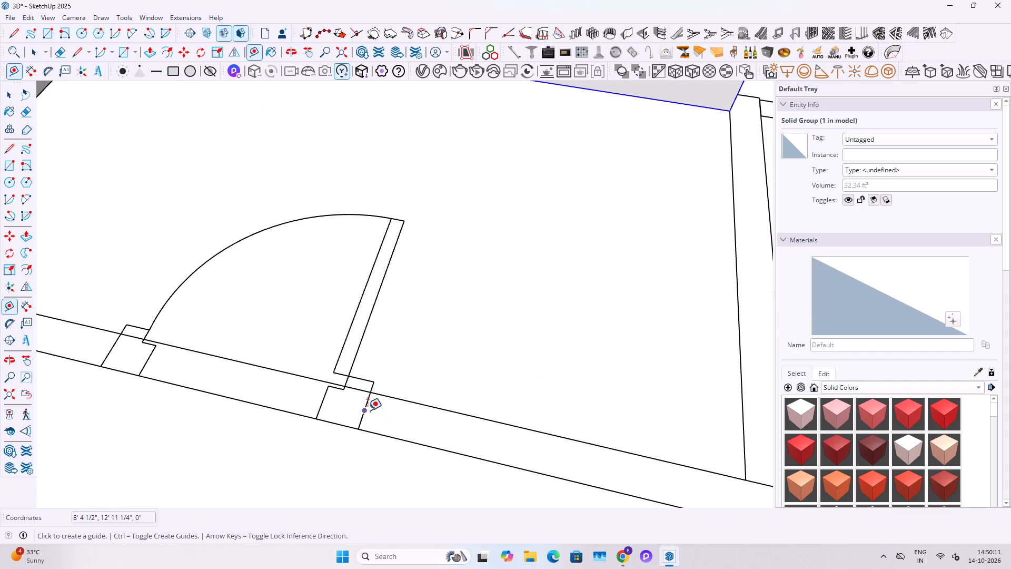
{"action": "double_click", "coordinate": [368, 410]}
{"action": "double_click", "coordinate": [114, 351]}
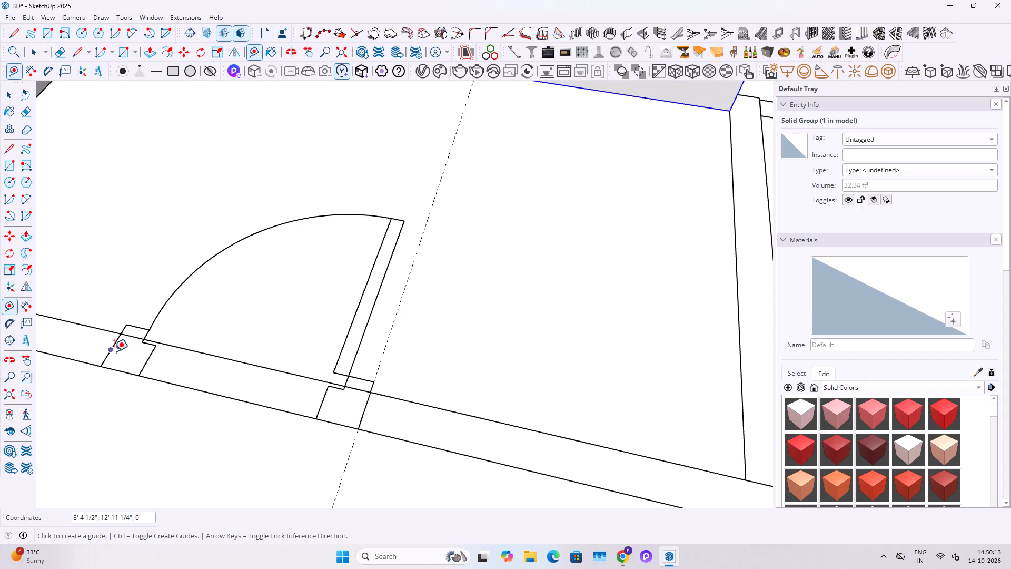
{"action": "scroll", "coordinate": [162, 370], "scroll_direction": "down", "scroll_amount": 5}
{"action": "key", "text": "space"}
Extrude the second bathroom partition's footprint 10' to match the first partition's height.
{"action": "left_click", "coordinate": [189, 379]}
{"action": "scroll", "coordinate": [190, 377], "scroll_direction": "down", "scroll_amount": 9}
{"action": "key", "text": "p"}
{"action": "left_click", "coordinate": [192, 377]}
{"action": "scroll", "coordinate": [163, 349], "scroll_direction": "down", "scroll_amount": 2}
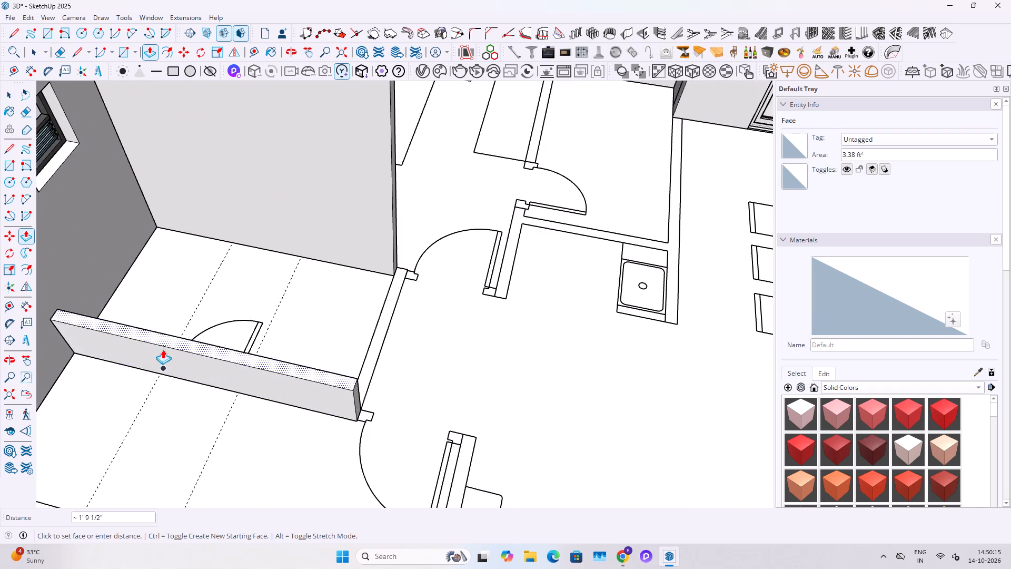
{"action": "scroll", "coordinate": [163, 349], "scroll_direction": "down", "scroll_amount": 8}
{"action": "left_click", "coordinate": [227, 214]}
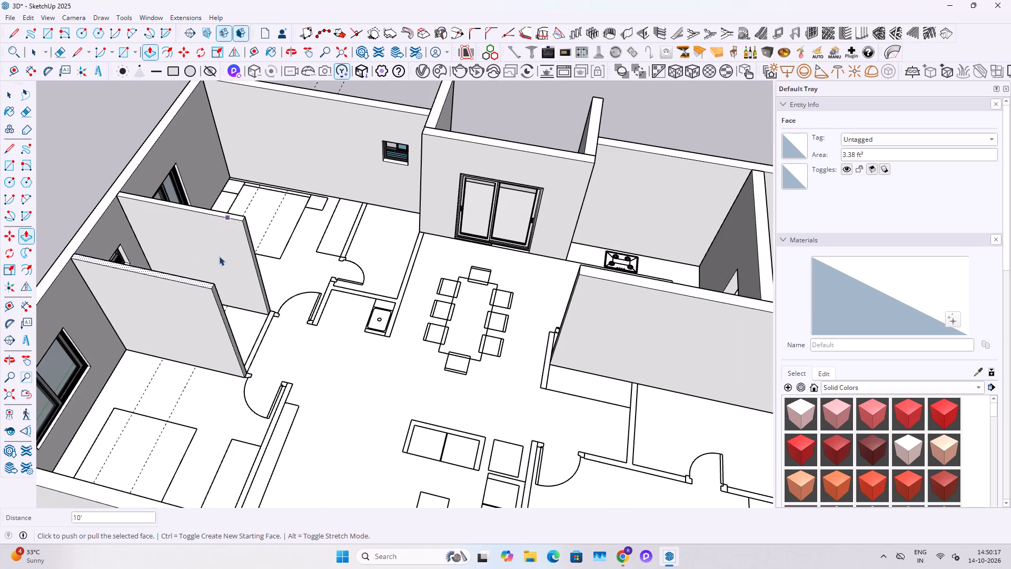
{"action": "key", "text": "space"}
Place a vertical guide on the second partition's face, offset from its free end to the nearer door-jamb guide.
{"action": "scroll", "coordinate": [213, 298], "scroll_direction": "down", "scroll_amount": 1}
{"action": "scroll", "coordinate": [209, 314], "scroll_direction": "up", "scroll_amount": 3}
{"action": "middle_click_drag", "start_coordinate": [197, 345], "coordinate": [298, 310]}
{"action": "key", "text": "t"}
{"action": "key", "text": "space"}
{"action": "left_click", "coordinate": [220, 226]}
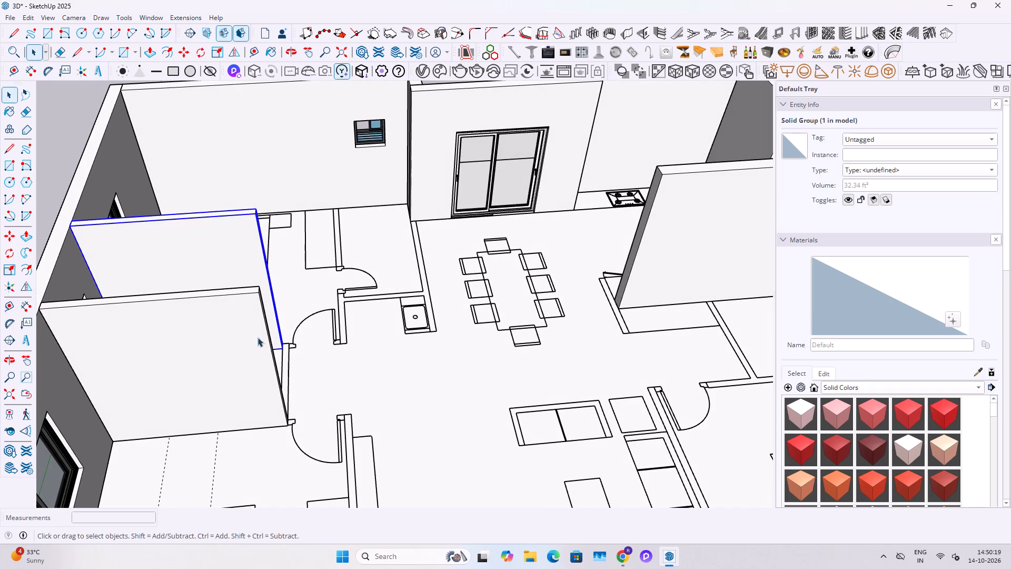
{"action": "key", "text": "t"}
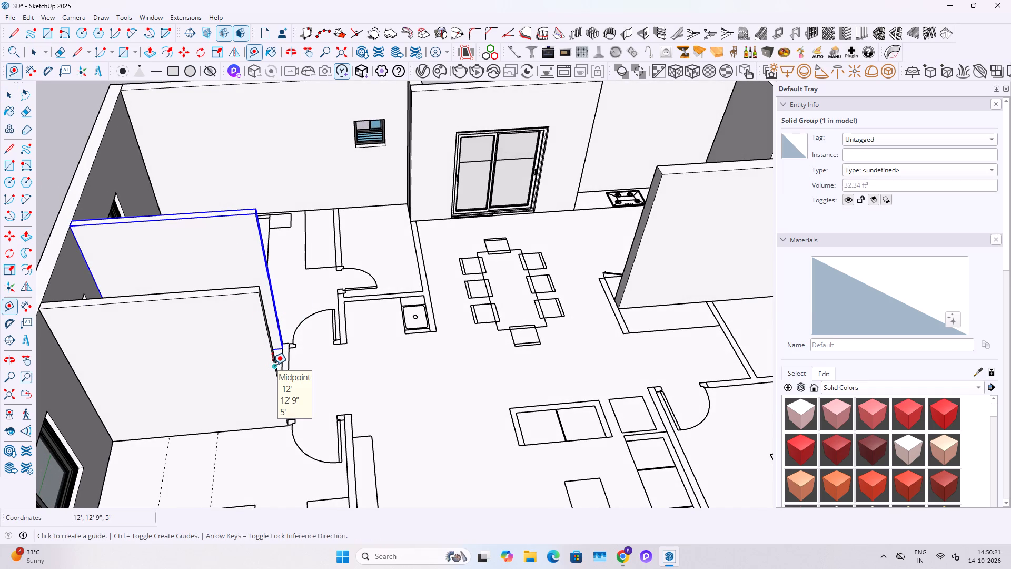
{"action": "scroll", "coordinate": [270, 374], "scroll_direction": "up", "scroll_amount": 3}
{"action": "left_click", "coordinate": [275, 373]}
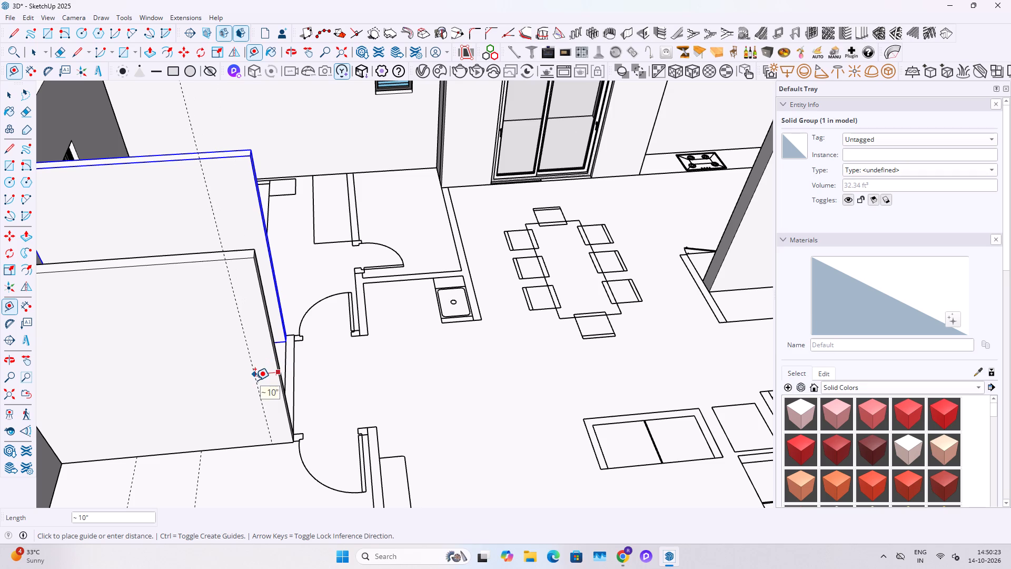
{"action": "middle_click_drag", "start_coordinate": [230, 398], "coordinate": [324, 373], "text": "shift"}
{"action": "scroll", "coordinate": [253, 429], "scroll_direction": "up", "scroll_amount": 5}
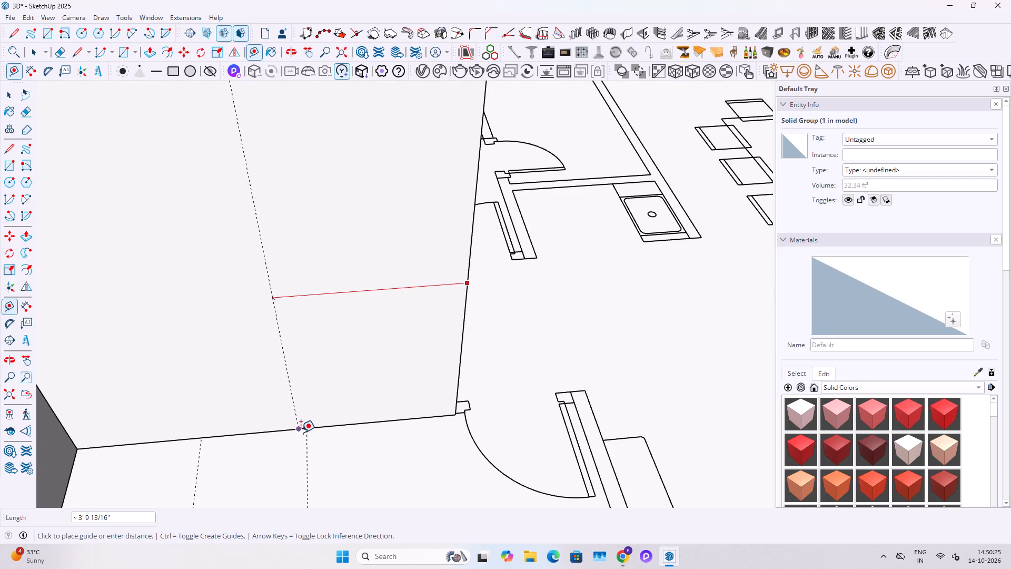
{"action": "left_click", "coordinate": [304, 429]}
Place another vertical guide 2' 6" from the first one, meeting the farther door-jamb guide on the floor.
{"action": "left_click", "coordinate": [295, 394]}
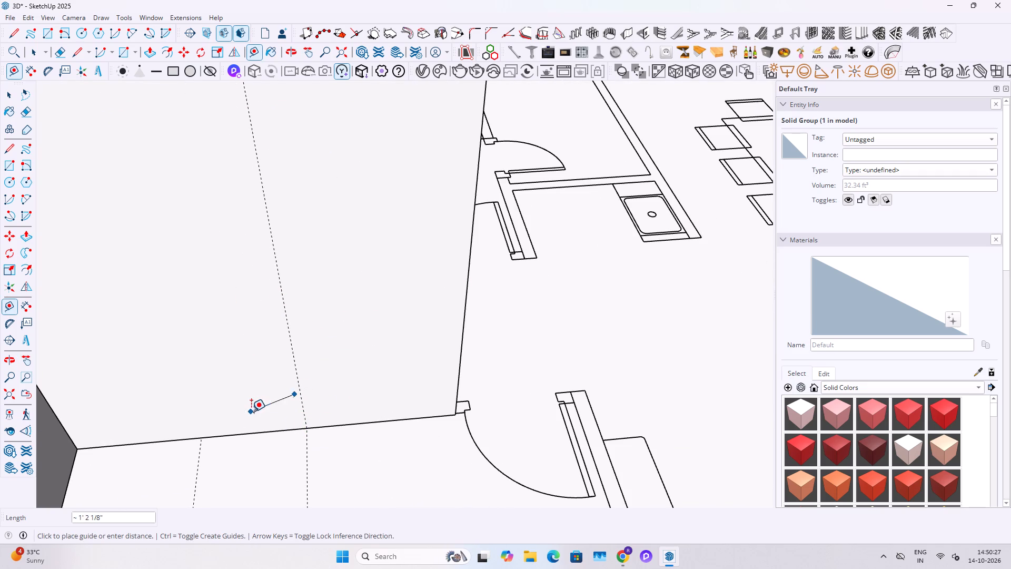
{"action": "key", "text": "space"}
{"action": "key", "text": "t"}
{"action": "left_click", "coordinate": [293, 352]}
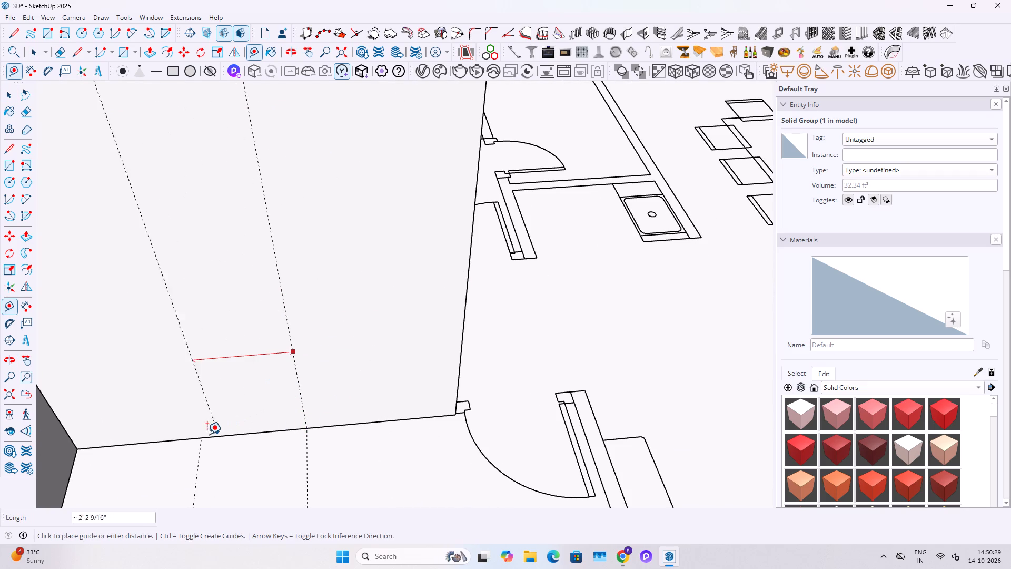
{"action": "left_click", "coordinate": [202, 440]}
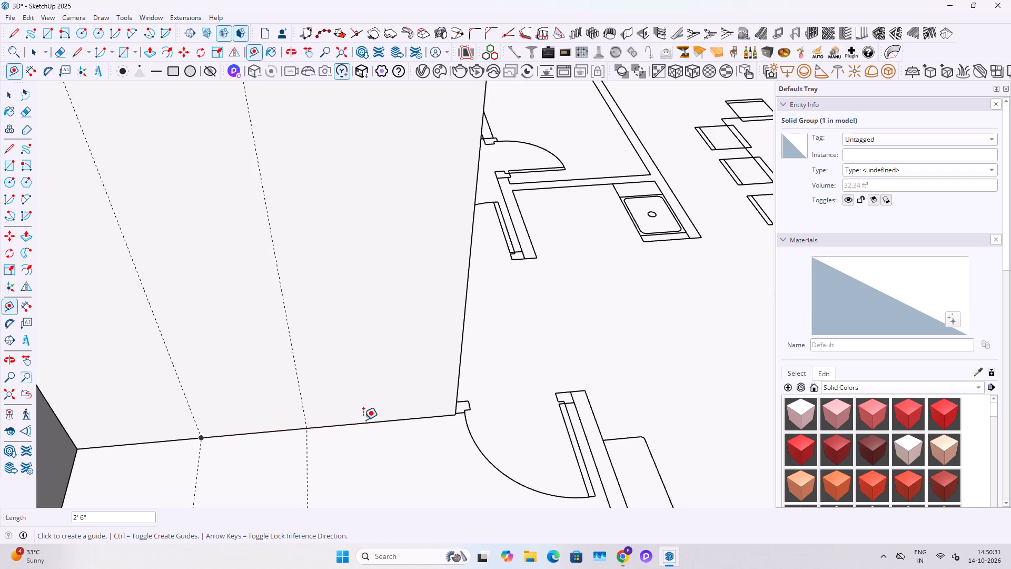
Place a horizontal guide on the partition 7' above its bottom edge for the door head.
{"action": "left_click", "coordinate": [363, 421]}
{"action": "type", "text": "7'"}
{"action": "key", "text": "Return"}
{"action": "key", "text": "space"}
Draw the 2' 6" by 7' door rectangle on the partition's face between the guides and the floor.
{"action": "left_click", "coordinate": [279, 304]}
{"action": "key", "text": "e"}
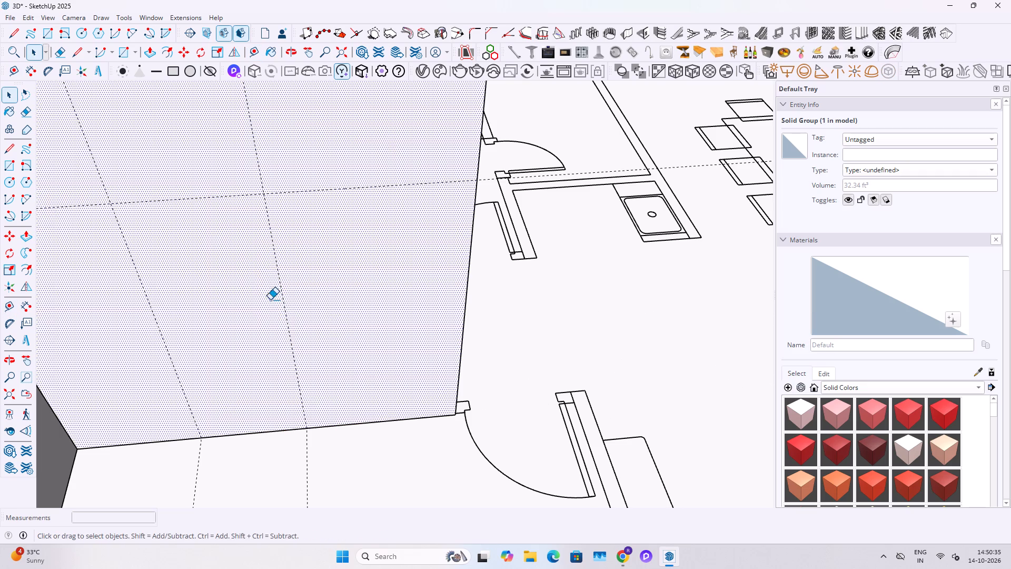
{"action": "key", "text": "r"}
{"action": "left_click", "coordinate": [110, 203]}
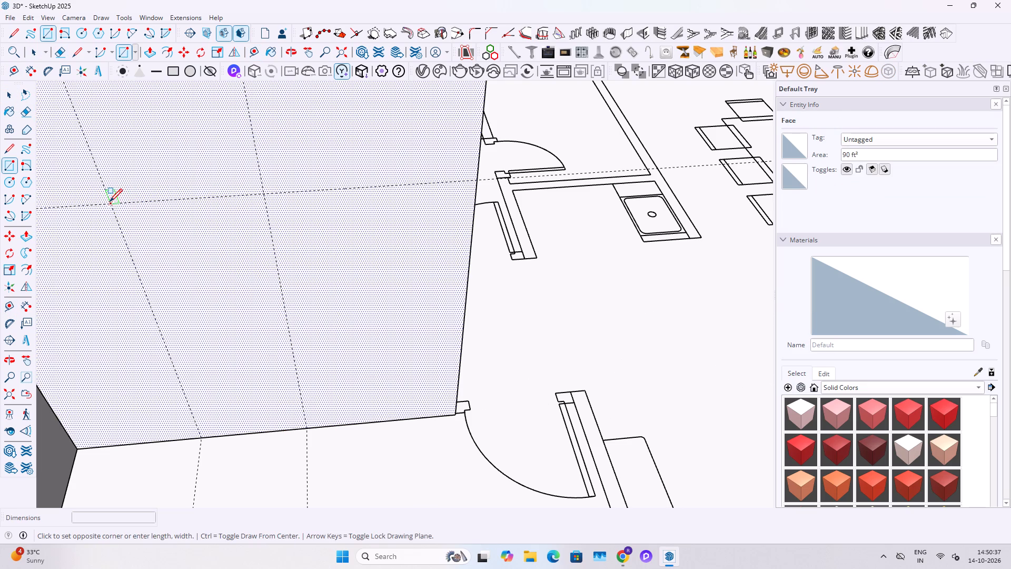
{"action": "left_click", "coordinate": [306, 427]}
{"action": "key", "text": "space"}
Push the door rectangle through the partition's thickness to cut the bathroom door opening.
{"action": "left_click", "coordinate": [254, 403]}
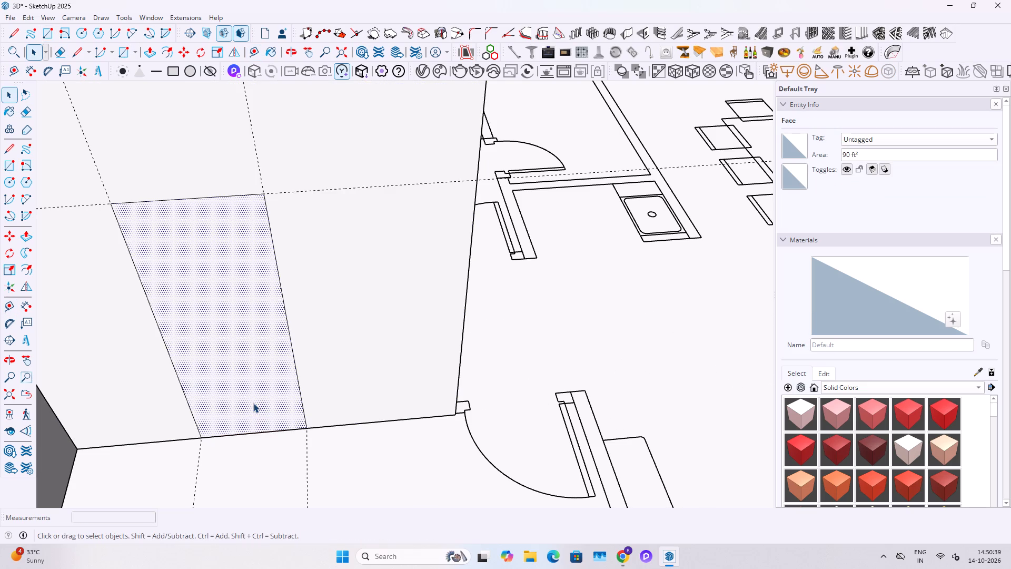
{"action": "key", "text": "p"}
{"action": "left_click", "coordinate": [253, 403]}
{"action": "left_click", "coordinate": [249, 349]}
{"action": "key", "text": "space"}
{"action": "scroll", "coordinate": [250, 357], "scroll_direction": "down", "scroll_amount": 6}
{"action": "key", "text": "Escape"}
Make the partition with the door opening a group.
{"action": "triple_click", "coordinate": [298, 333]}
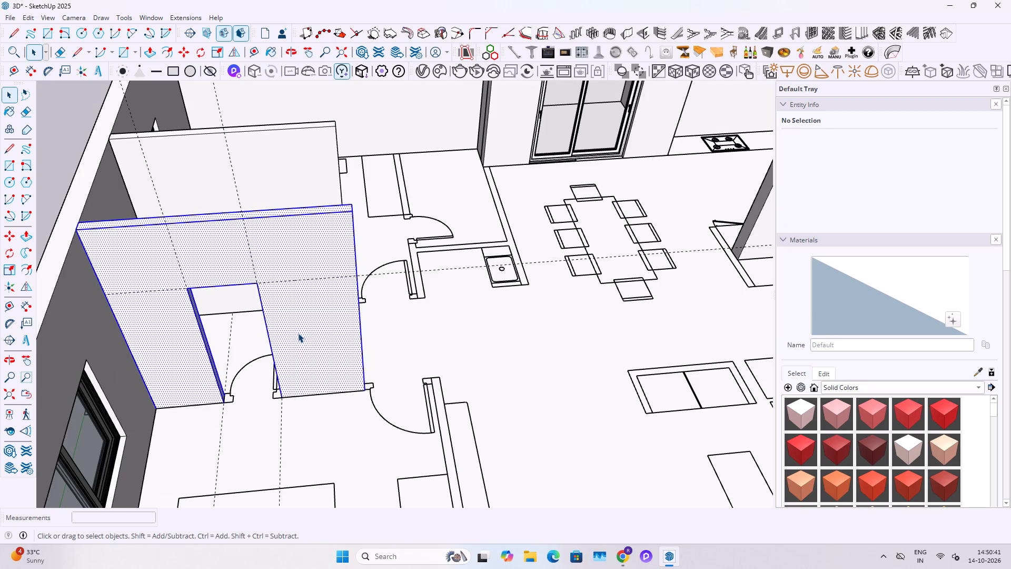
{"action": "right_click", "coordinate": [298, 332]}
{"action": "left_click", "coordinate": [351, 433]}
Draw a rectangular footprint over the plan's short cross wall joining the free ends of the two bathroom partitions.
{"action": "middle_click_drag", "start_coordinate": [341, 280], "coordinate": [39, 355]}
{"action": "scroll", "coordinate": [313, 299], "scroll_direction": "up", "scroll_amount": 6}
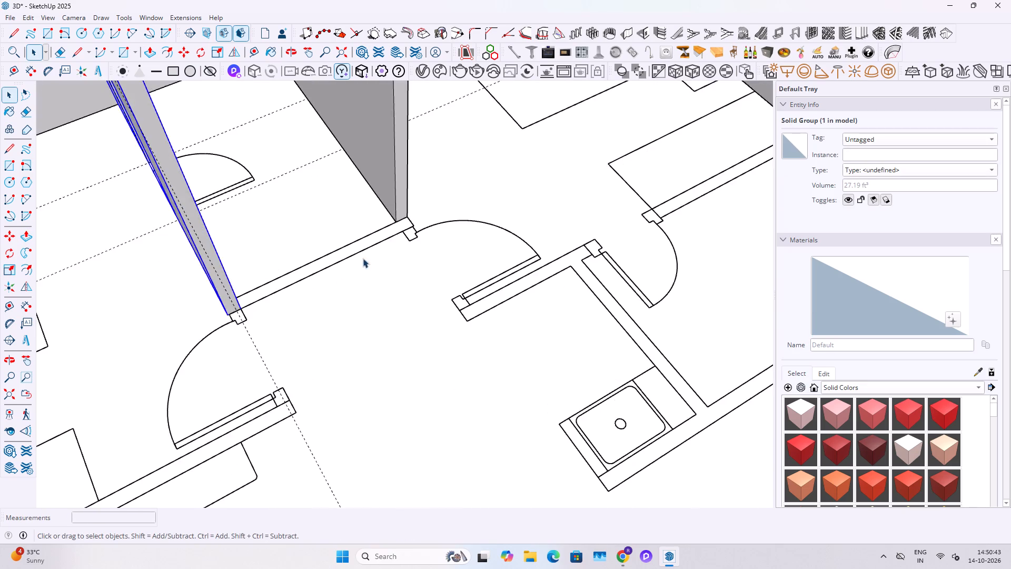
{"action": "scroll", "coordinate": [363, 258], "scroll_direction": "up", "scroll_amount": 4}
{"action": "double_click", "coordinate": [407, 187]}
{"action": "key", "text": "Escape"}
{"action": "key", "text": "Escape"}
{"action": "middle_click_drag", "start_coordinate": [363, 257], "coordinate": [322, 276]}
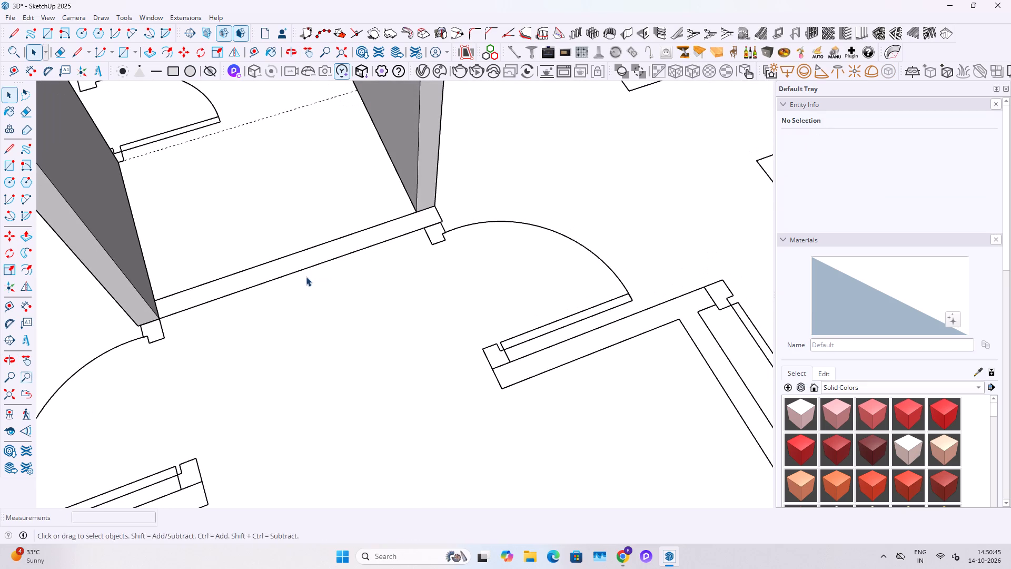
{"action": "key", "text": "r"}
{"action": "left_click", "coordinate": [156, 300]}
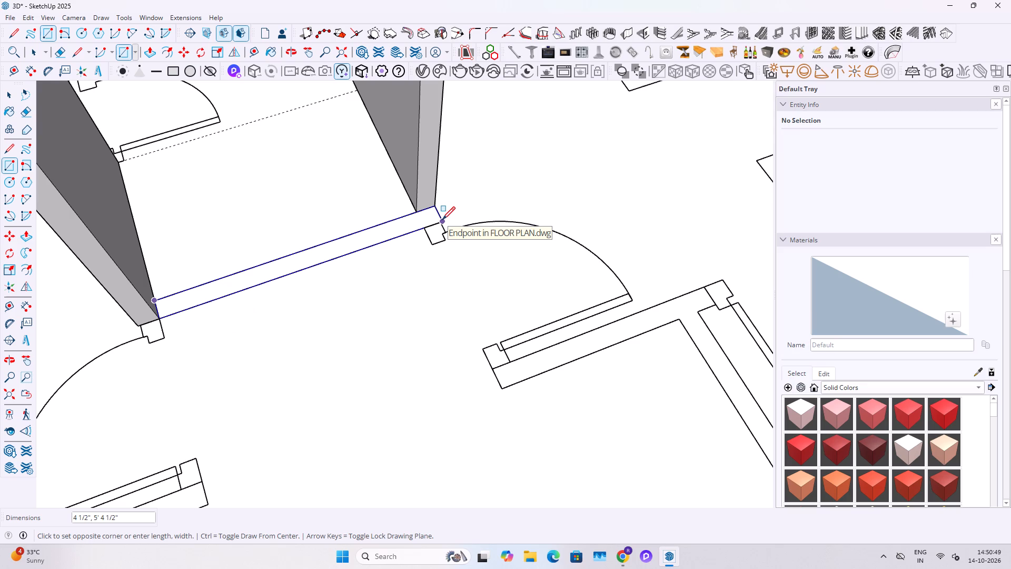
{"action": "left_click", "coordinate": [442, 221]}
{"action": "key", "text": "space"}
Extrude the bathroom cross wall's footprint 10' up to the top of the adjoining partitions.
{"action": "left_click", "coordinate": [409, 220]}
{"action": "key", "text": "space"}
{"action": "scroll", "coordinate": [407, 223], "scroll_direction": "down", "scroll_amount": 7}
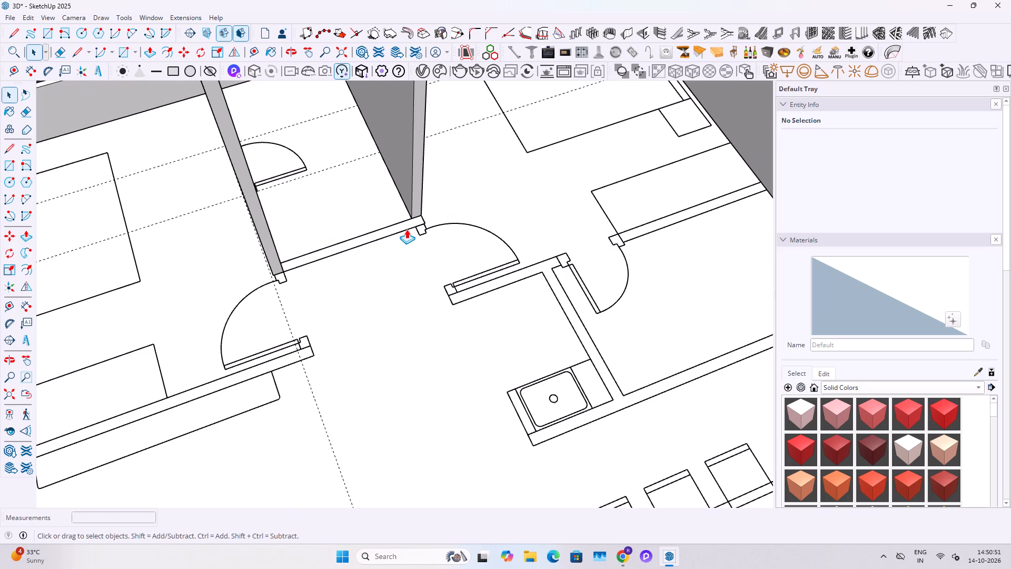
{"action": "key", "text": "p"}
{"action": "left_click", "coordinate": [407, 229]}
{"action": "scroll", "coordinate": [342, 227], "scroll_direction": "down", "scroll_amount": 4}
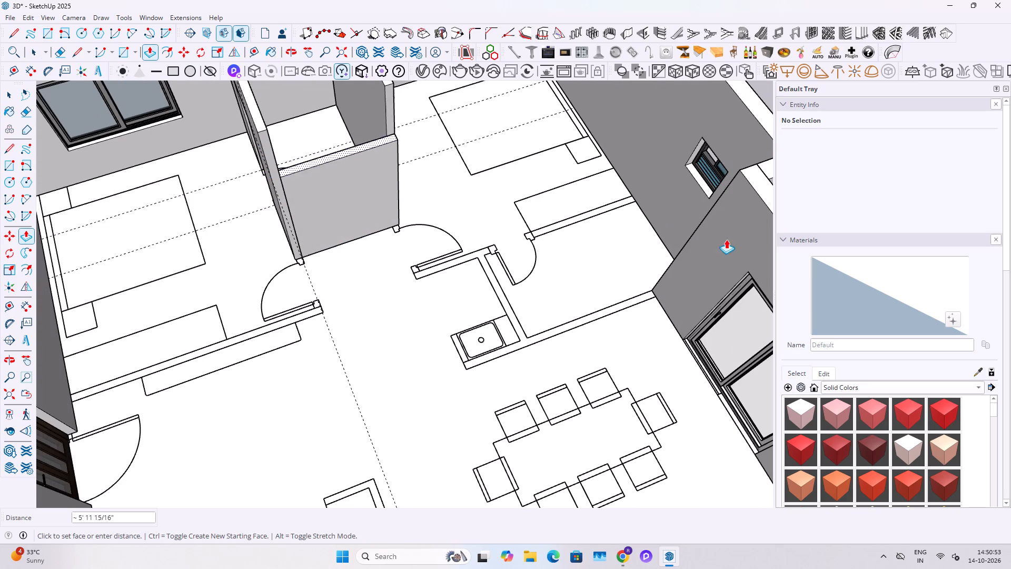
{"action": "middle_click_drag", "start_coordinate": [278, 136], "coordinate": [310, 131]}
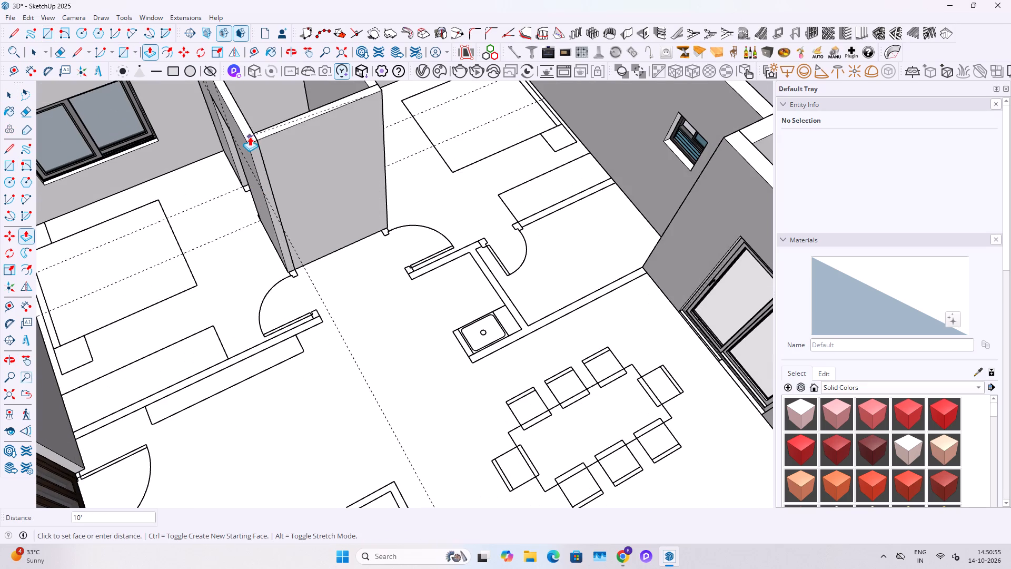
{"action": "left_click", "coordinate": [251, 142]}
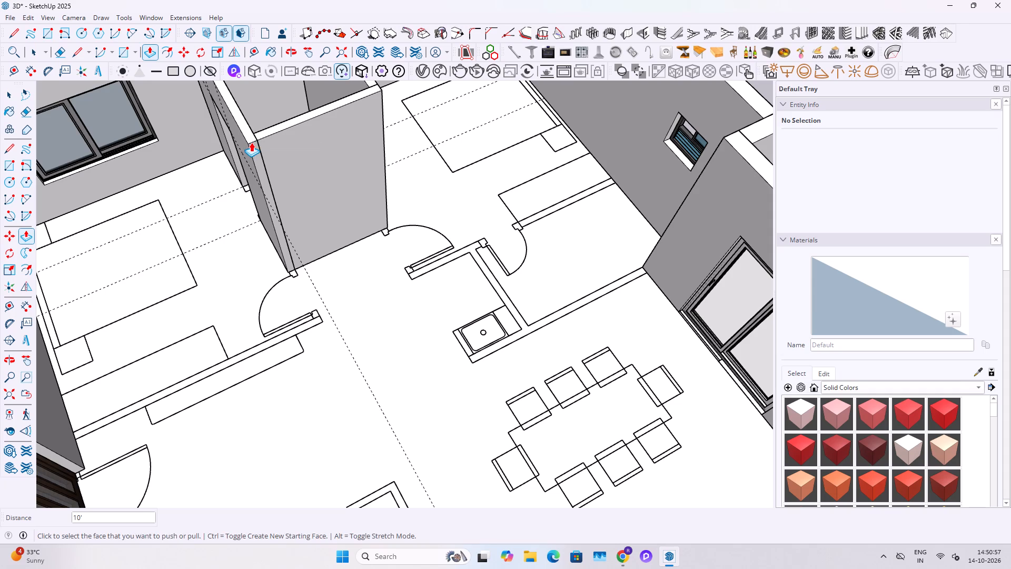
{"action": "key", "text": "space"}
Make the extruded bathroom cross wall a group.
{"action": "key", "text": "space"}
{"action": "key", "text": "Escape"}
{"action": "left_click", "coordinate": [299, 102]}
{"action": "triple_click", "coordinate": [301, 139]}
{"action": "left_click", "coordinate": [301, 139]}
{"action": "right_click", "coordinate": [301, 139]}
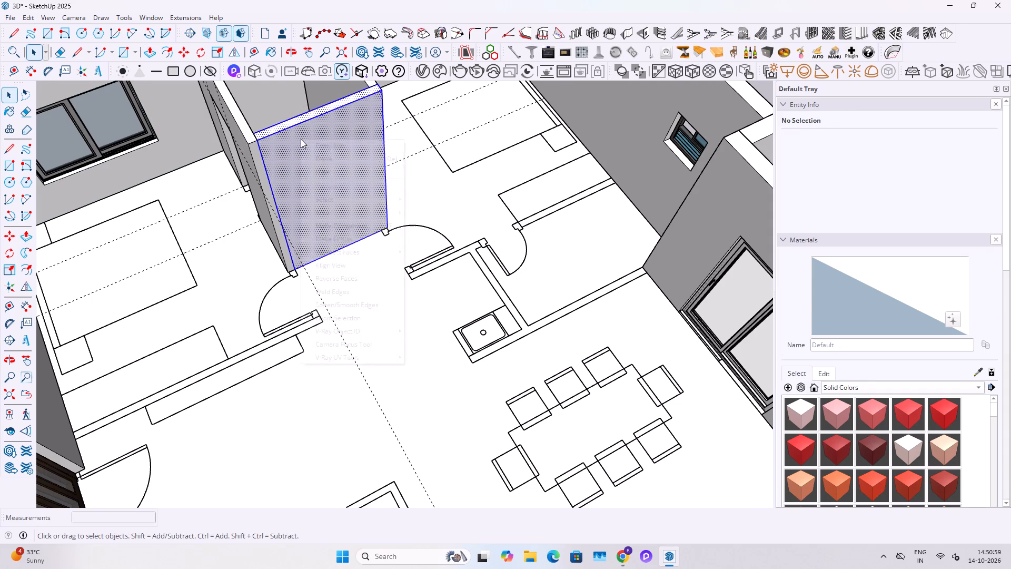
{"action": "left_click", "coordinate": [341, 241]}
Draw a rectangular footprint about 30' 2" long over the plan's long cross partition, spanning between the two outer side walls.
{"action": "middle_click_drag", "start_coordinate": [456, 265], "coordinate": [361, 297]}
{"action": "scroll", "coordinate": [393, 235], "scroll_direction": "up", "scroll_amount": 9}
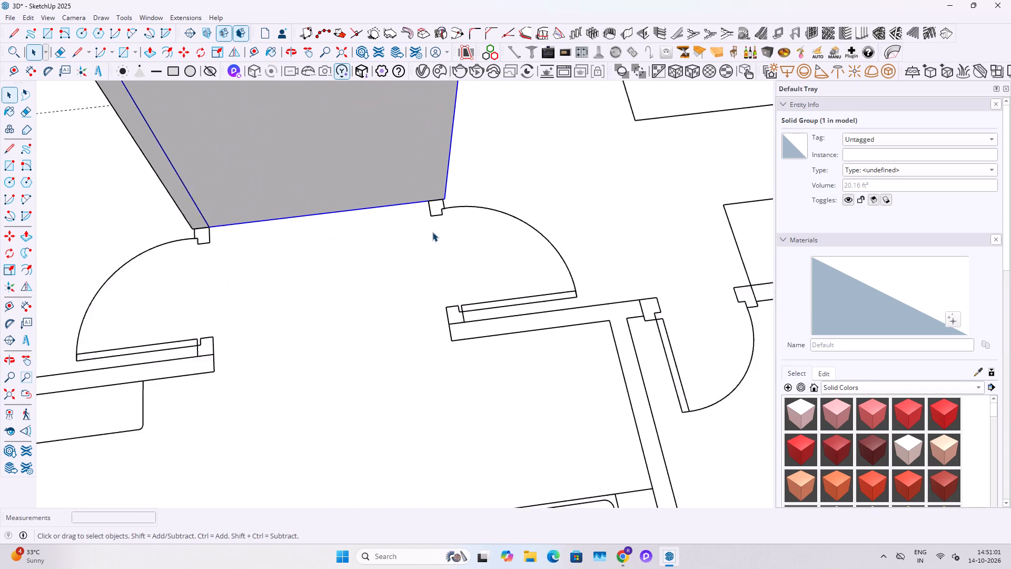
{"action": "key", "text": "f"}
{"action": "key", "text": "space"}
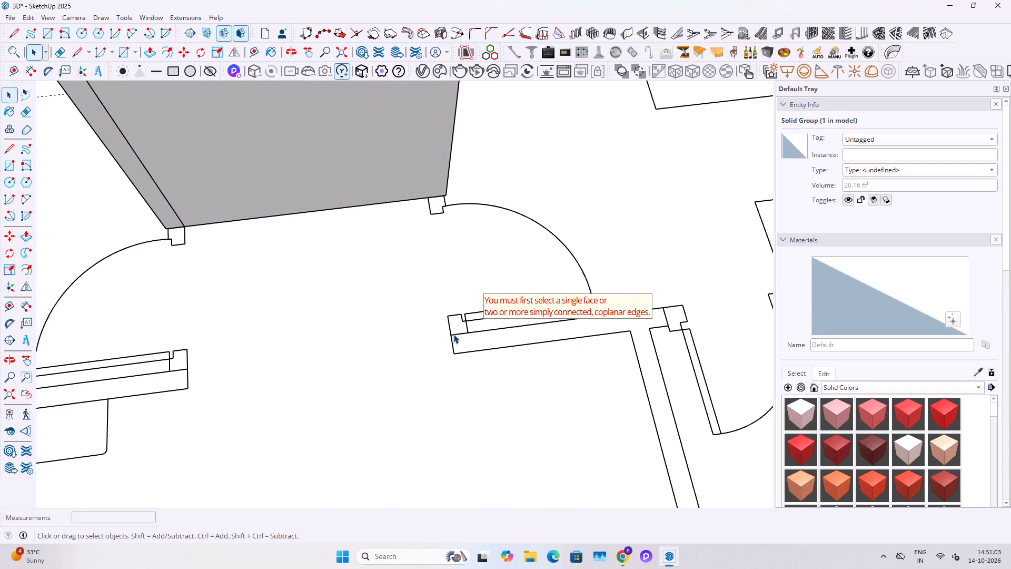
{"action": "key", "text": "r"}
{"action": "scroll", "coordinate": [480, 339], "scroll_direction": "up", "scroll_amount": 4}
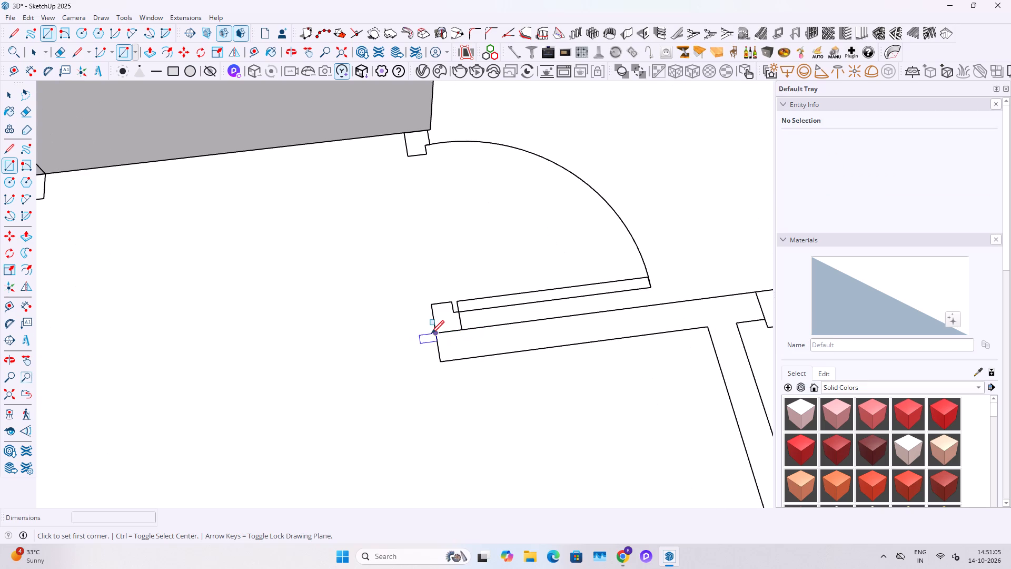
{"action": "scroll", "coordinate": [400, 333], "scroll_direction": "down", "scroll_amount": 14}
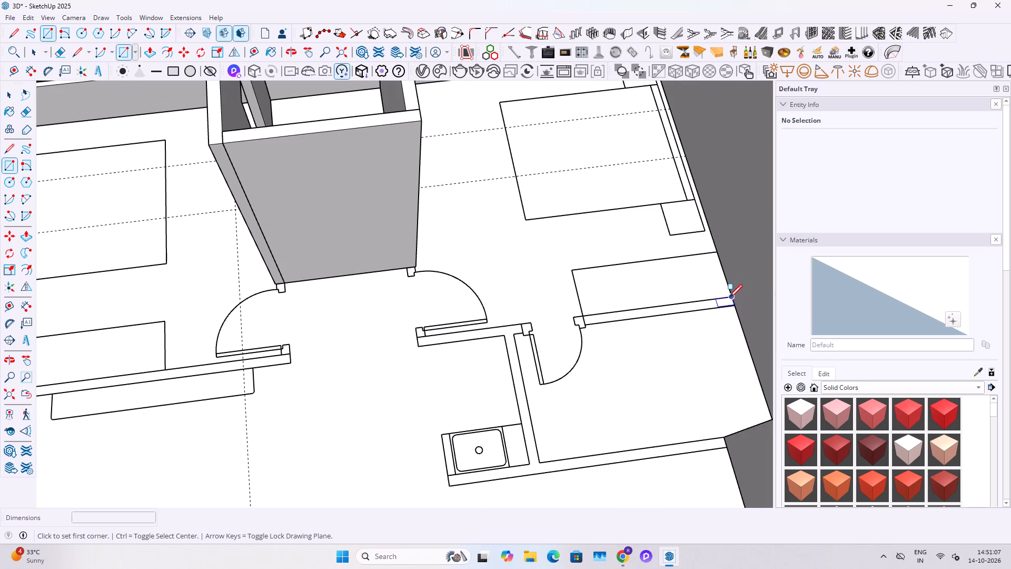
{"action": "left_click", "coordinate": [729, 299]}
{"action": "scroll", "coordinate": [698, 348], "scroll_direction": "down", "scroll_amount": 5}
{"action": "middle_click_drag", "start_coordinate": [352, 359], "coordinate": [440, 361], "text": "shift"}
{"action": "scroll", "coordinate": [348, 389], "scroll_direction": "up", "scroll_amount": 8}
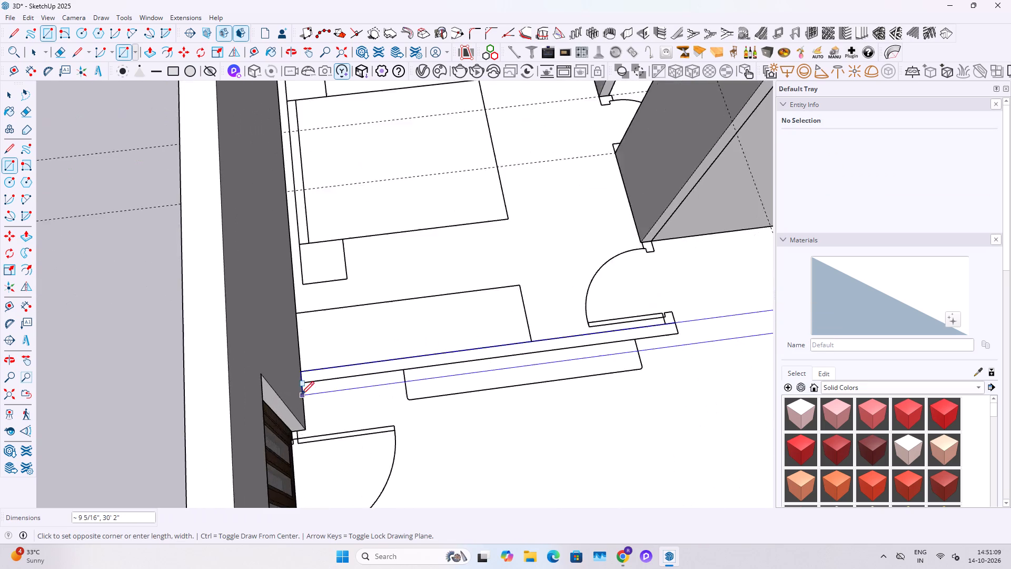
{"action": "scroll", "coordinate": [301, 396], "scroll_direction": "up", "scroll_amount": 2}
{"action": "left_click", "coordinate": [302, 381]}
{"action": "scroll", "coordinate": [453, 366], "scroll_direction": "down", "scroll_amount": 3}
{"action": "middle_click_drag", "start_coordinate": [504, 359], "coordinate": [114, 427], "text": "shift"}
{"action": "scroll", "coordinate": [423, 405], "scroll_direction": "up", "scroll_amount": 2}
{"action": "key", "text": "space"}
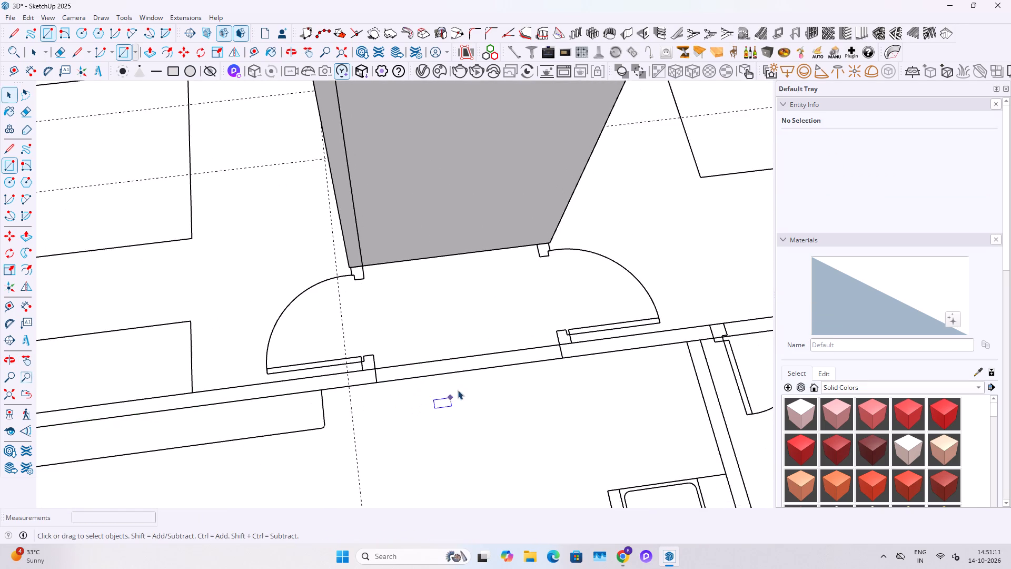
Place guides through both sides of the central passage opening and both jambs of the door beside the washbasin.
{"action": "scroll", "coordinate": [458, 390], "scroll_direction": "up", "scroll_amount": 1}
{"action": "key", "text": "space"}
{"action": "scroll", "coordinate": [372, 377], "scroll_direction": "up", "scroll_amount": 2}
{"action": "key", "text": "t"}
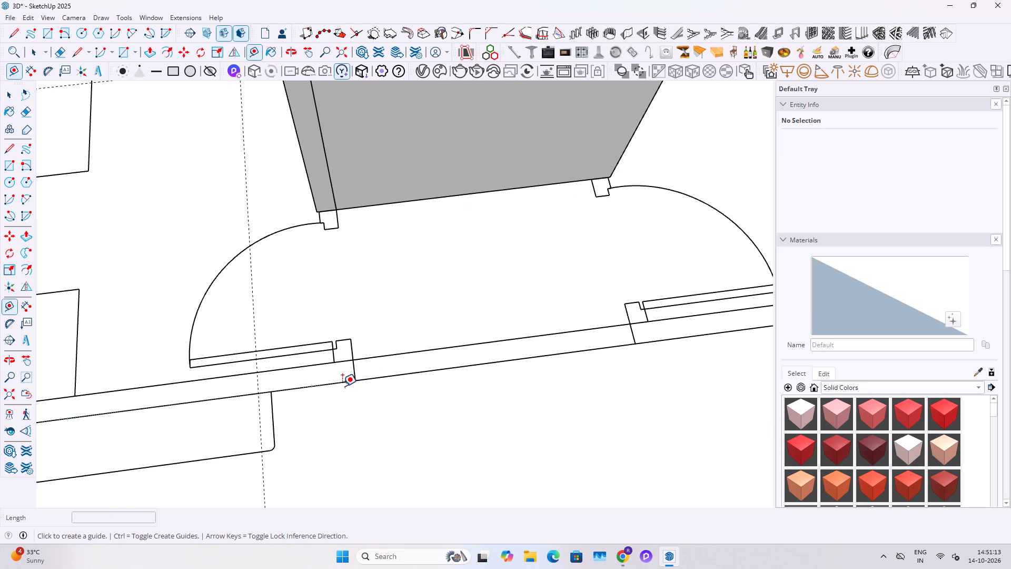
{"action": "double_click", "coordinate": [354, 367]}
{"action": "double_click", "coordinate": [630, 331]}
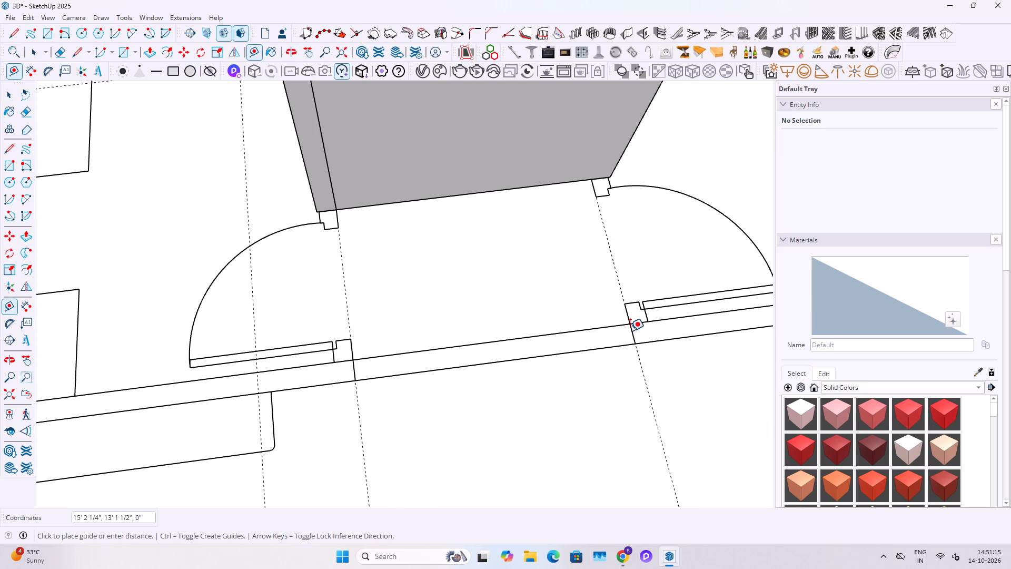
{"action": "scroll", "coordinate": [630, 331], "scroll_direction": "down", "scroll_amount": 5}
{"action": "middle_click_drag", "start_coordinate": [642, 335], "coordinate": [320, 375], "text": "shift"}
{"action": "scroll", "coordinate": [557, 369], "scroll_direction": "up", "scroll_amount": 8}
{"action": "double_click", "coordinate": [388, 351]}
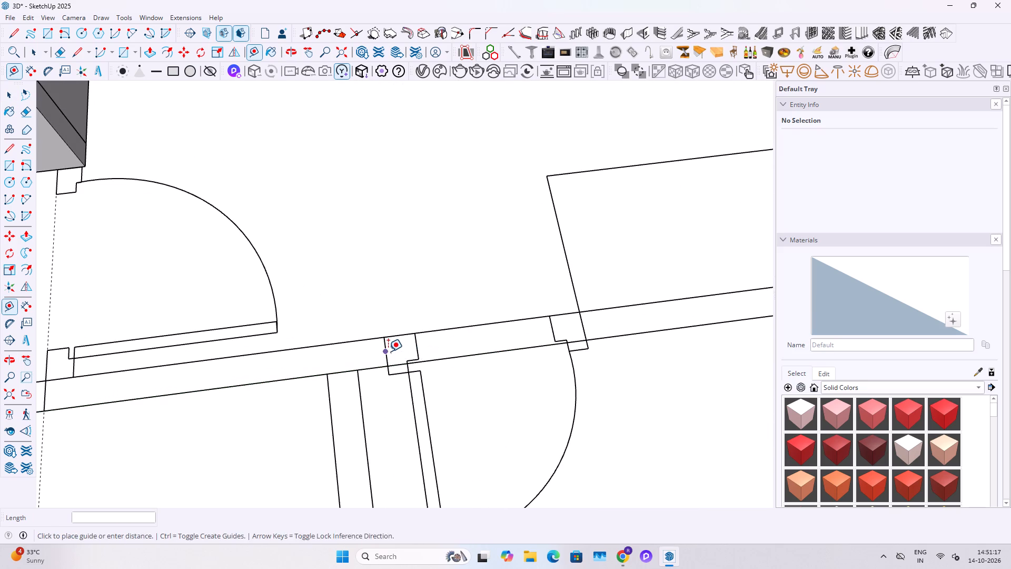
{"action": "double_click", "coordinate": [581, 327]}
{"action": "scroll", "coordinate": [638, 316], "scroll_direction": "down", "scroll_amount": 11}
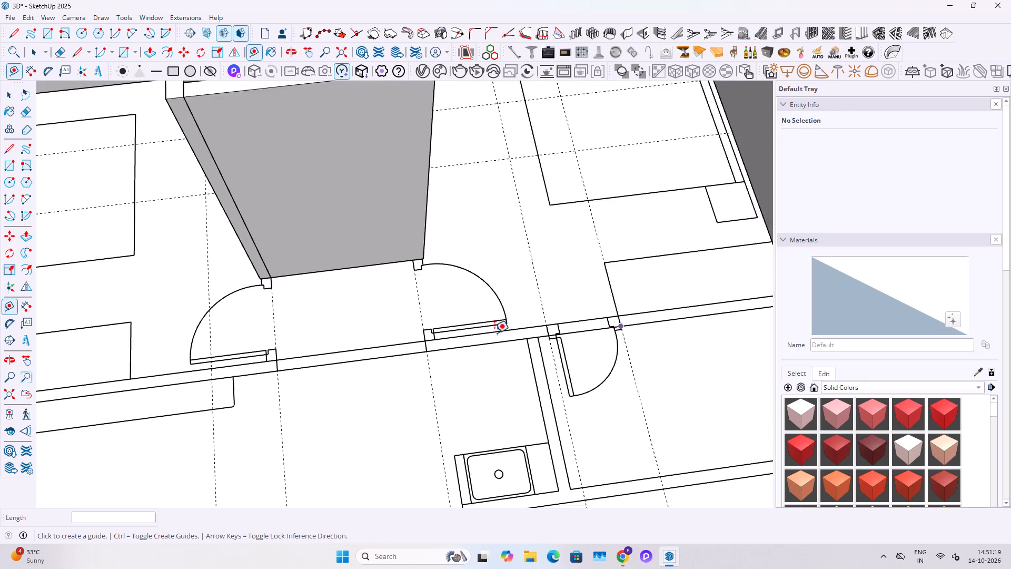
Place guides along the long partition's inner edge and the opposite jamb of the bedroom door beside the bathroom.
{"action": "middle_click_drag", "start_coordinate": [372, 336], "coordinate": [592, 304], "text": "shift"}
{"action": "scroll", "coordinate": [393, 340], "scroll_direction": "up", "scroll_amount": 4}
{"action": "scroll", "coordinate": [532, 306], "scroll_direction": "up", "scroll_amount": 1}
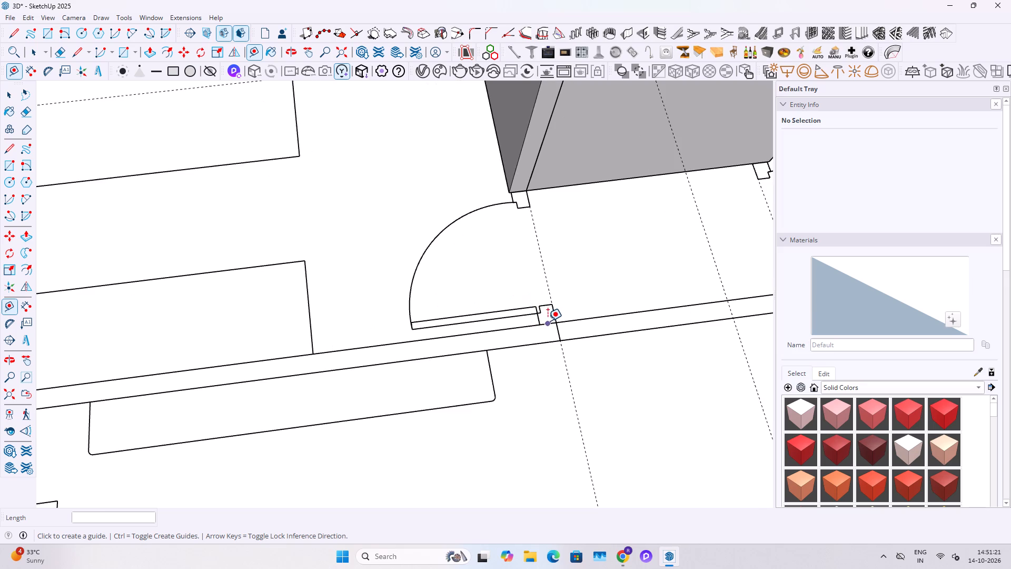
{"action": "scroll", "coordinate": [548, 321], "scroll_direction": "up", "scroll_amount": 1}
{"action": "double_click", "coordinate": [548, 321]}
{"action": "double_click", "coordinate": [515, 178]}
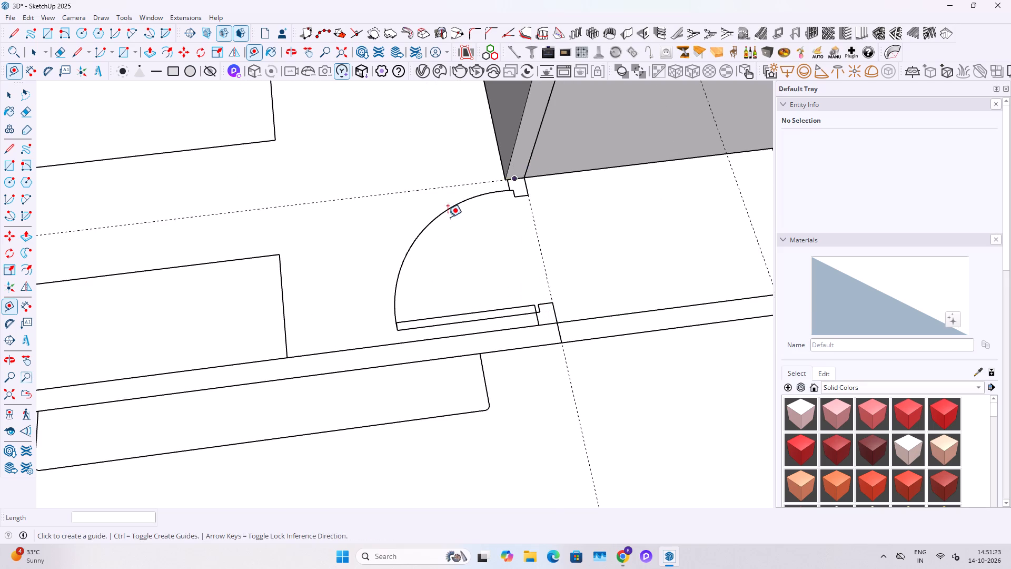
Extrude the long cross partition's footprint 10' up to the top of the existing walls.
{"action": "scroll", "coordinate": [434, 224], "scroll_direction": "down", "scroll_amount": 5}
{"action": "middle_click_drag", "start_coordinate": [573, 254], "coordinate": [430, 316], "text": "shift"}
{"action": "key", "text": "space"}
{"action": "left_click", "coordinate": [416, 350]}
{"action": "scroll", "coordinate": [414, 350], "scroll_direction": "down", "scroll_amount": 3}
{"action": "key", "text": "p"}
{"action": "left_click", "coordinate": [414, 350]}
{"action": "scroll", "coordinate": [391, 329], "scroll_direction": "down", "scroll_amount": 12}
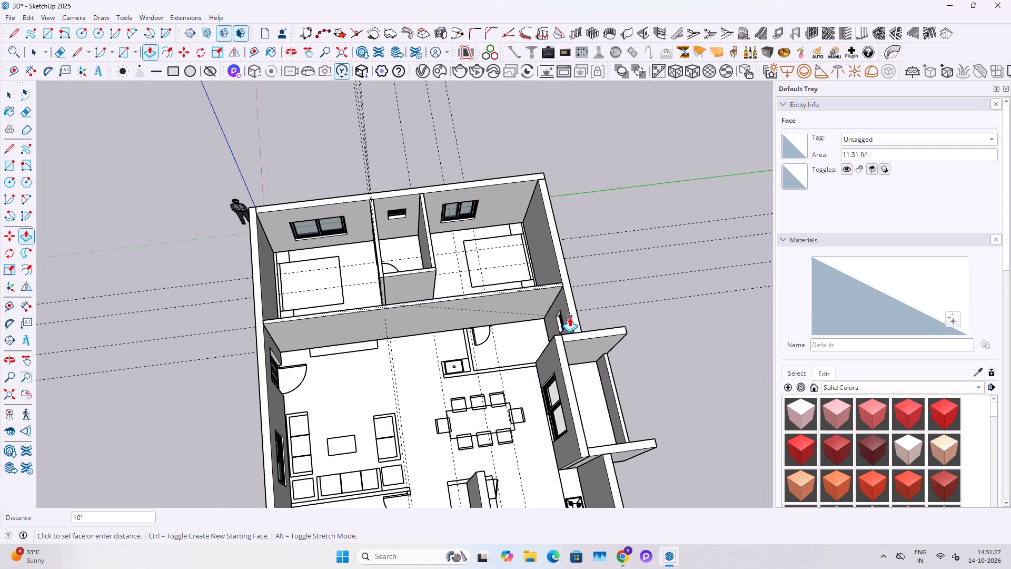
{"action": "left_click", "coordinate": [570, 317]}
{"action": "key", "text": "space"}
Place guides on the long partition's face at both sides of the central passage and 7' above its bottom edge.
{"action": "scroll", "coordinate": [336, 322], "scroll_direction": "up", "scroll_amount": 14}
{"action": "key", "text": "space"}
{"action": "middle_click_drag", "start_coordinate": [439, 321], "coordinate": [368, 290]}
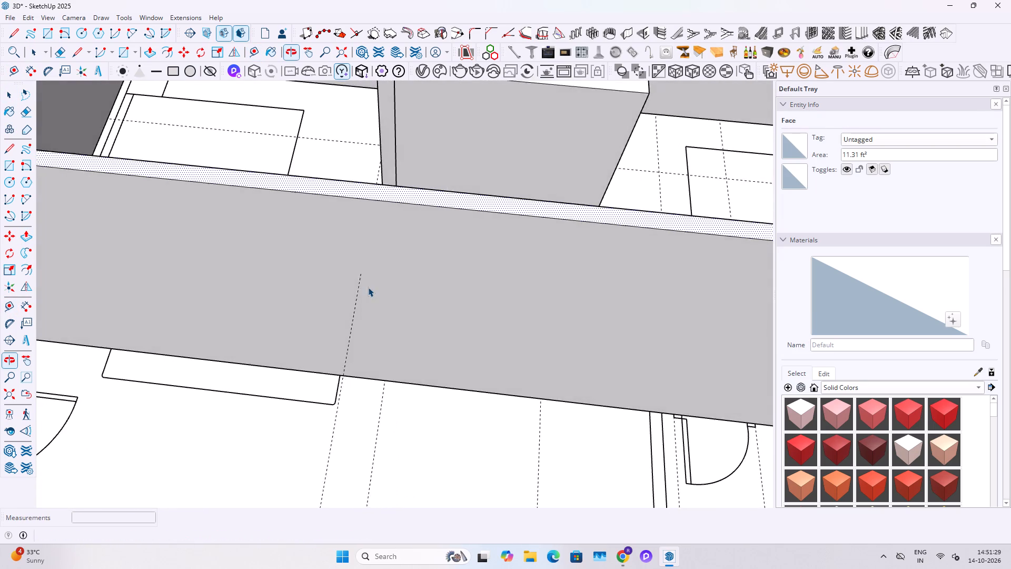
{"action": "scroll", "coordinate": [376, 291], "scroll_direction": "down", "scroll_amount": 4}
{"action": "key", "text": "t"}
{"action": "left_click", "coordinate": [70, 287]}
{"action": "scroll", "coordinate": [364, 359], "scroll_direction": "up", "scroll_amount": 2}
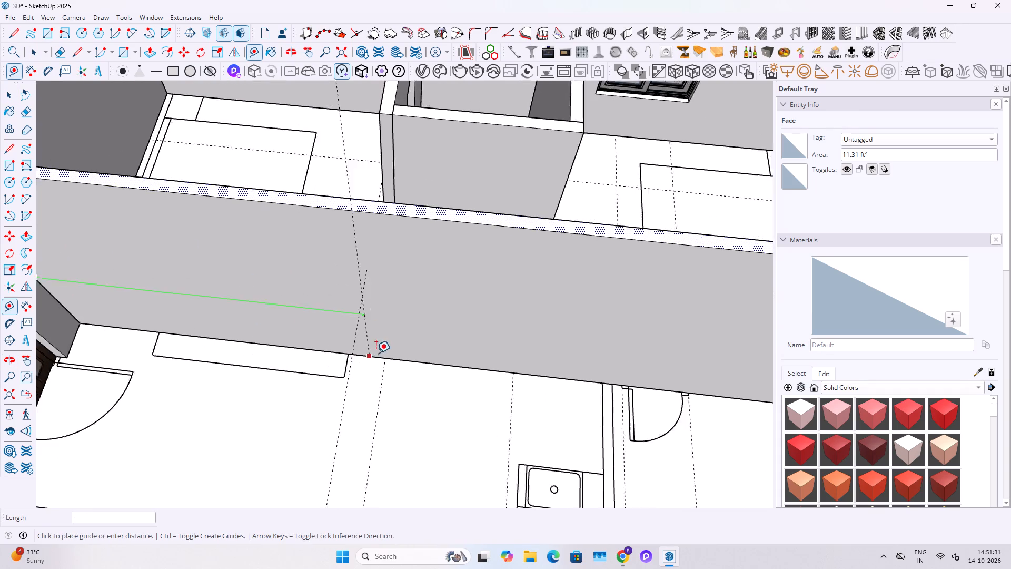
{"action": "scroll", "coordinate": [376, 353], "scroll_direction": "up", "scroll_amount": 1}
{"action": "left_click", "coordinate": [385, 360]}
{"action": "left_click", "coordinate": [386, 344]}
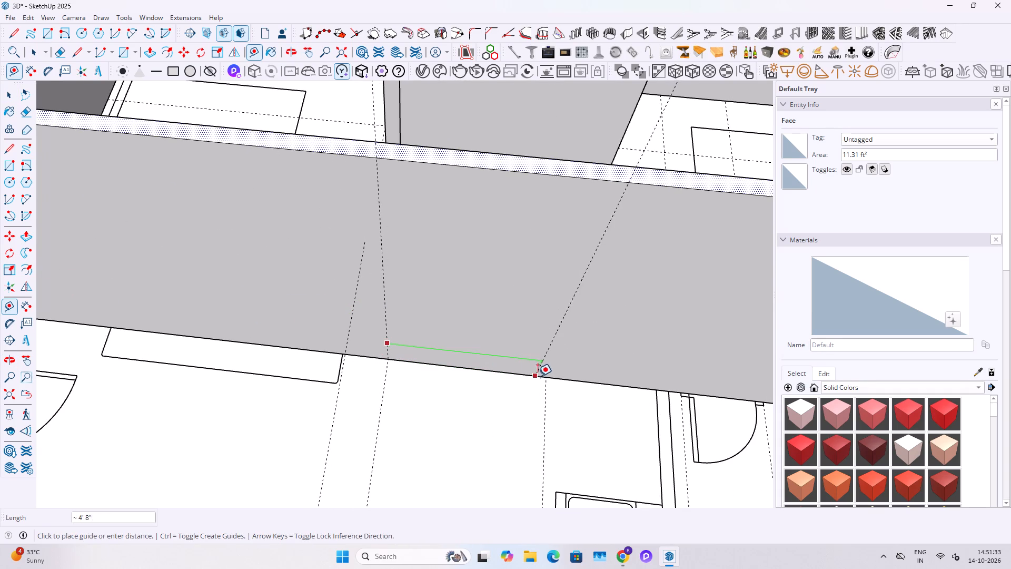
{"action": "left_click", "coordinate": [546, 379]}
{"action": "left_click", "coordinate": [511, 374]}
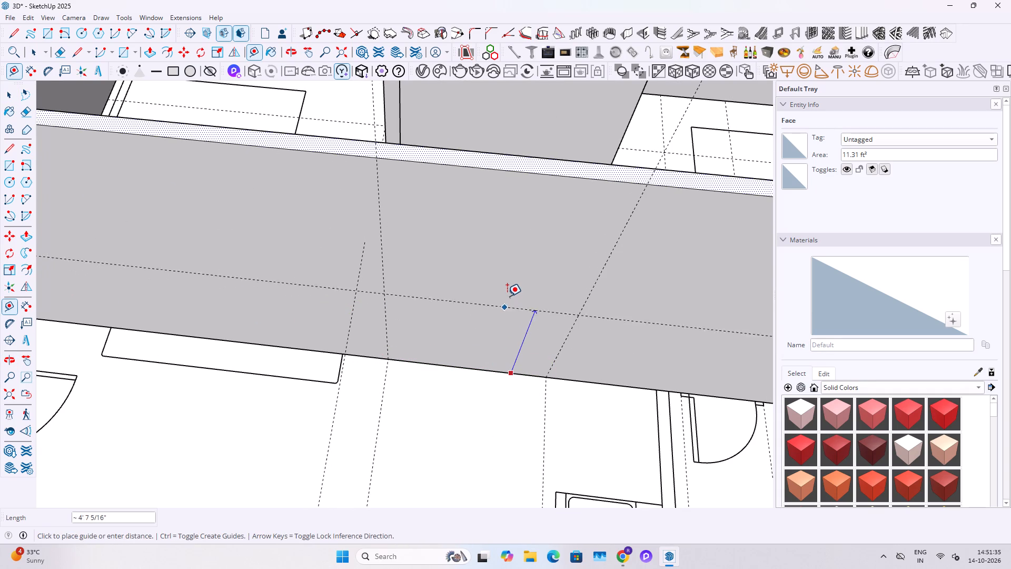
{"action": "key", "text": "7"}
{"action": "key", "text": "apostrophe"}
{"action": "key", "text": "Return"}
{"action": "key", "text": "space"}
Cut a passage opening about 5' wide and 7' high through the long partition between the guides.
{"action": "left_click", "coordinate": [468, 290]}
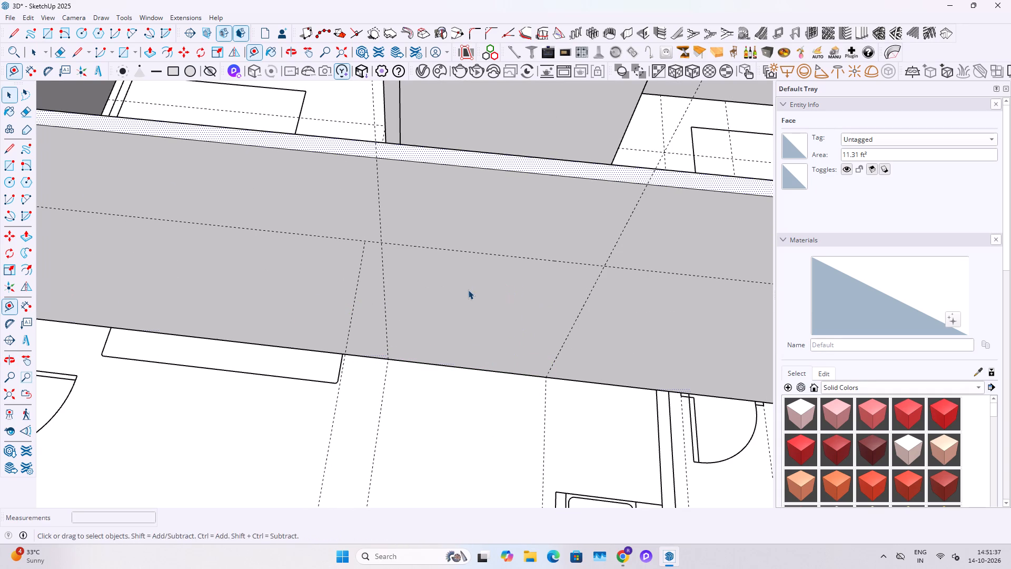
{"action": "key", "text": "r"}
{"action": "left_click", "coordinate": [385, 243]}
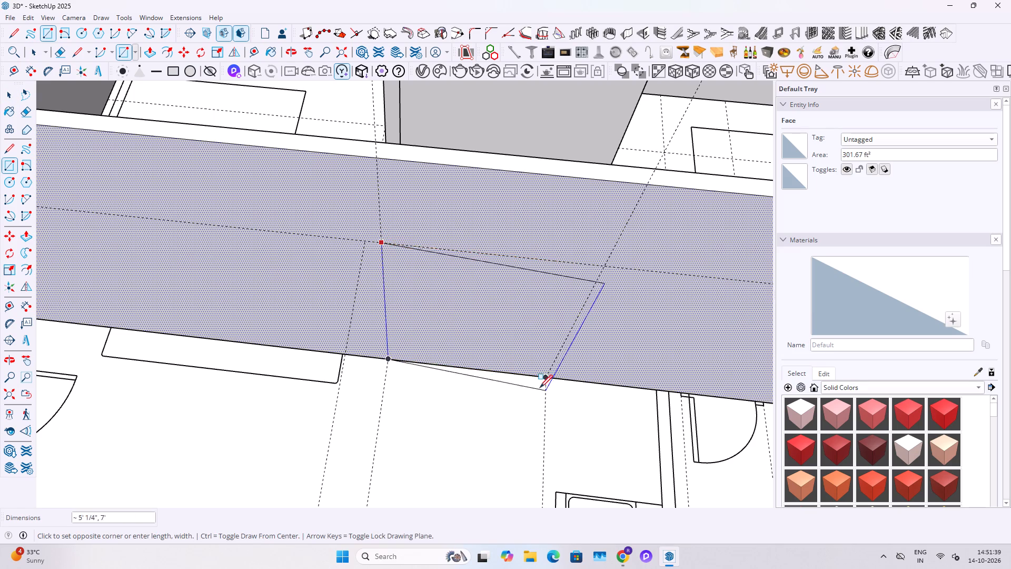
{"action": "left_click", "coordinate": [546, 376]}
{"action": "key", "text": "space"}
{"action": "left_click", "coordinate": [433, 348]}
{"action": "key", "text": "p"}
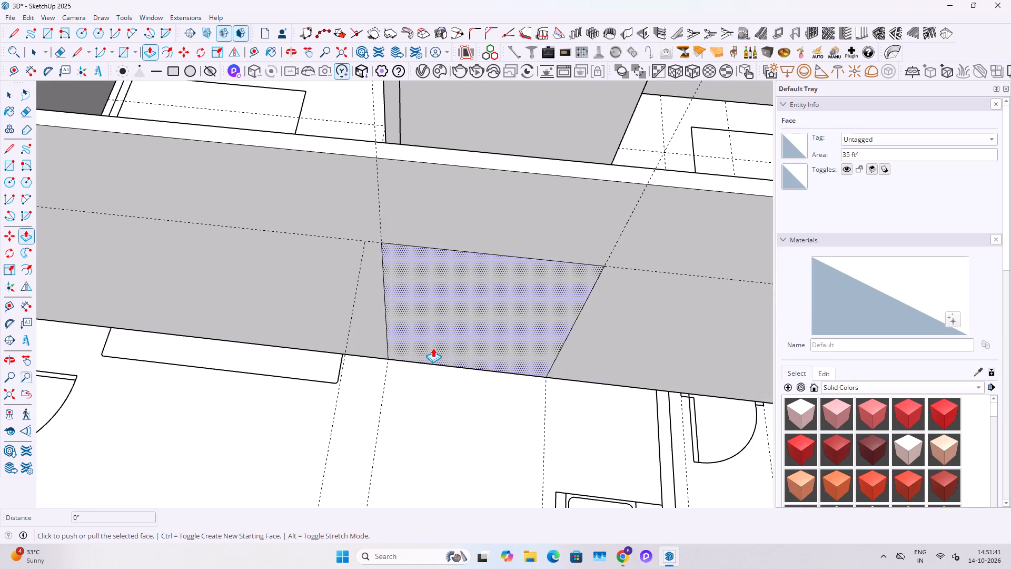
{"action": "left_click", "coordinate": [433, 348]}
{"action": "left_click", "coordinate": [428, 306]}
{"action": "key", "text": "space"}
{"action": "scroll", "coordinate": [428, 306], "scroll_direction": "down", "scroll_amount": 5}
{"action": "key", "text": "Escape"}
Place partition-face guides 4' 2" from the passage opening, another 2' 6" beyond, and one 7' above the bottom edge.
{"action": "middle_click_drag", "start_coordinate": [585, 319], "coordinate": [629, 268]}
{"action": "scroll", "coordinate": [628, 269], "scroll_direction": "up", "scroll_amount": 5, "text": "shift"}
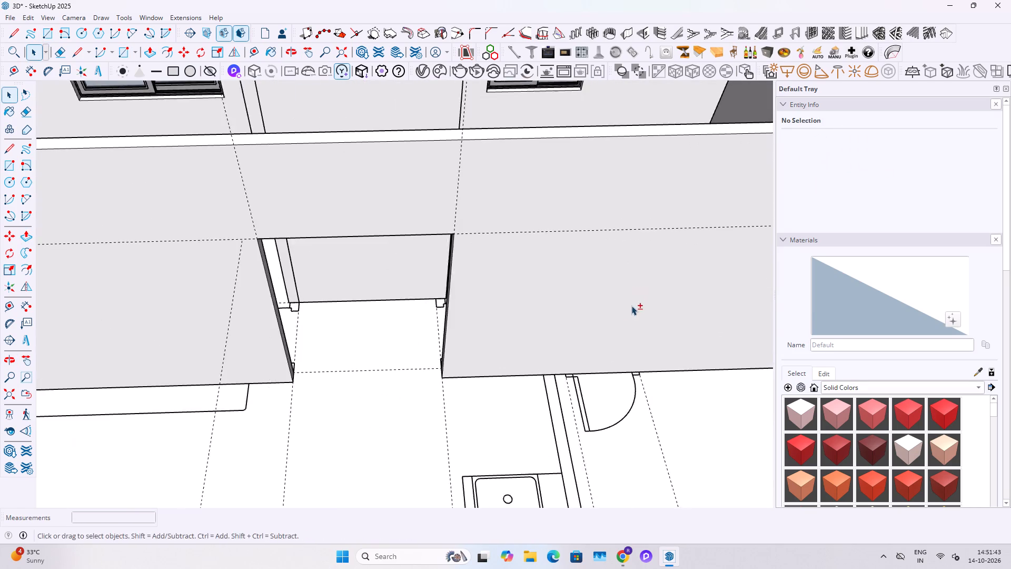
{"action": "middle_click_drag", "start_coordinate": [629, 306], "coordinate": [539, 310], "text": "shift"}
{"action": "key", "text": "t"}
{"action": "scroll", "coordinate": [359, 323], "scroll_direction": "up", "scroll_amount": 3}
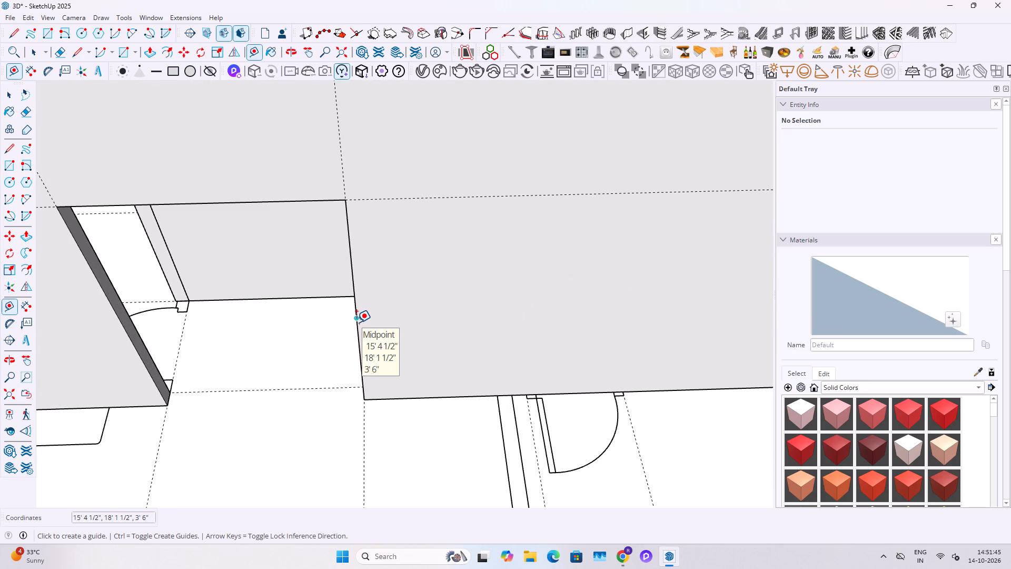
{"action": "left_click", "coordinate": [355, 325]}
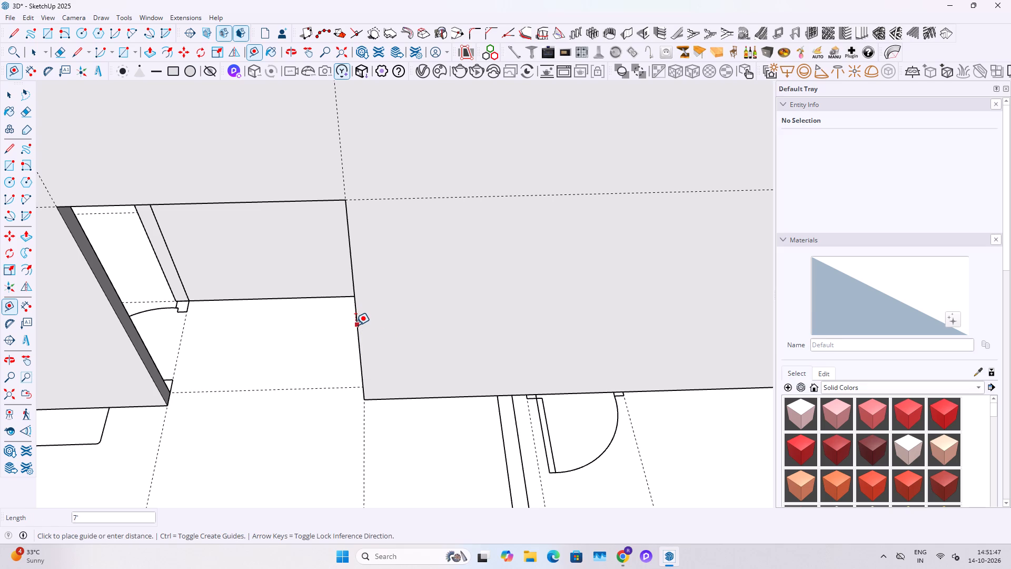
{"action": "scroll", "coordinate": [539, 451], "scroll_direction": "up", "scroll_amount": 8}
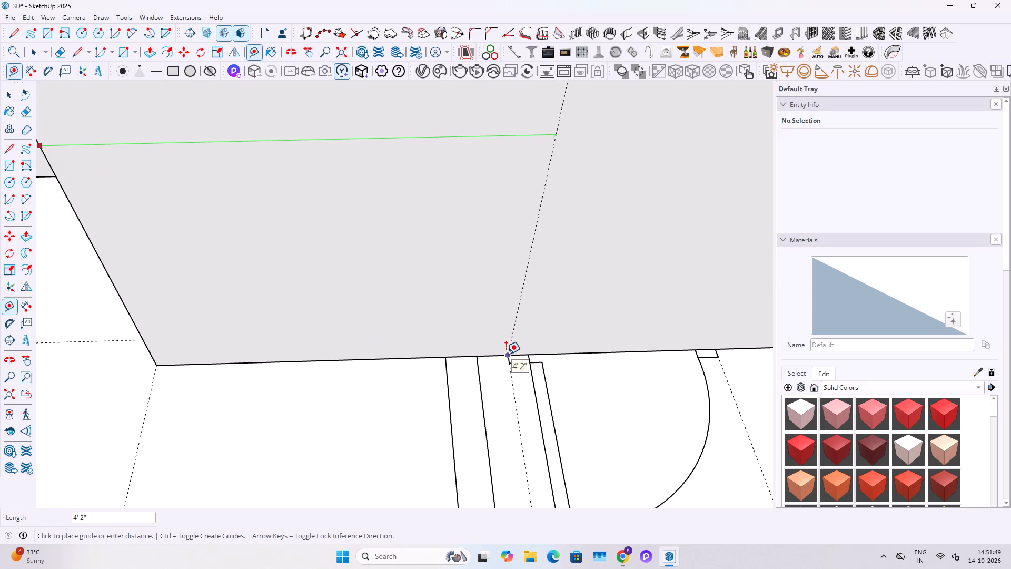
{"action": "left_click", "coordinate": [506, 354]}
{"action": "left_click", "coordinate": [513, 338]}
{"action": "middle_click_drag", "start_coordinate": [683, 338], "coordinate": [477, 349], "text": "shift"}
{"action": "scroll", "coordinate": [559, 354], "scroll_direction": "up", "scroll_amount": 2}
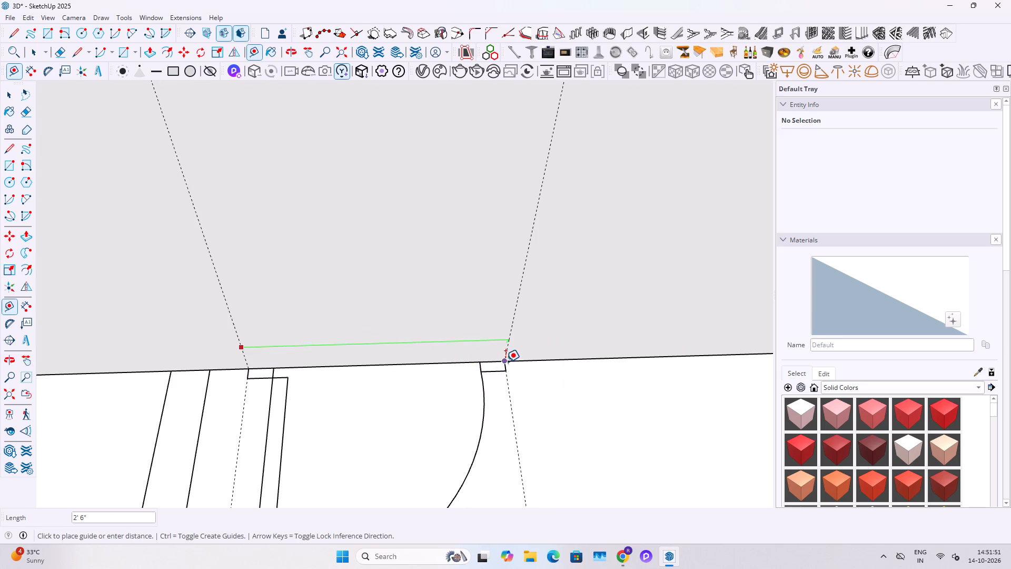
{"action": "left_click", "coordinate": [506, 362]}
{"action": "left_click", "coordinate": [544, 358]}
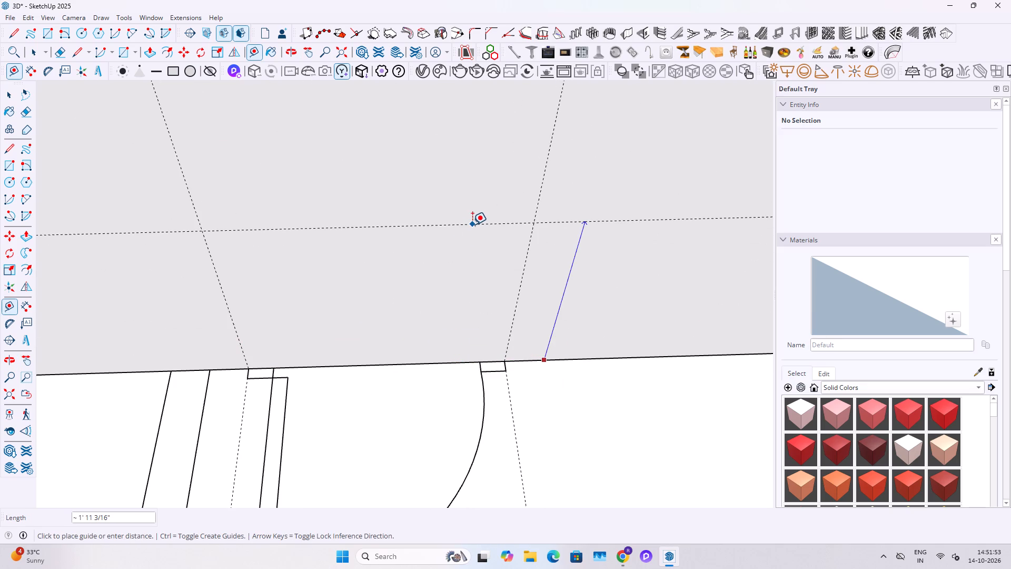
{"action": "type", "text": "7'"}
{"action": "key", "text": "Return"}
{"action": "scroll", "coordinate": [474, 233], "scroll_direction": "down", "scroll_amount": 15}
{"action": "key", "text": "space"}
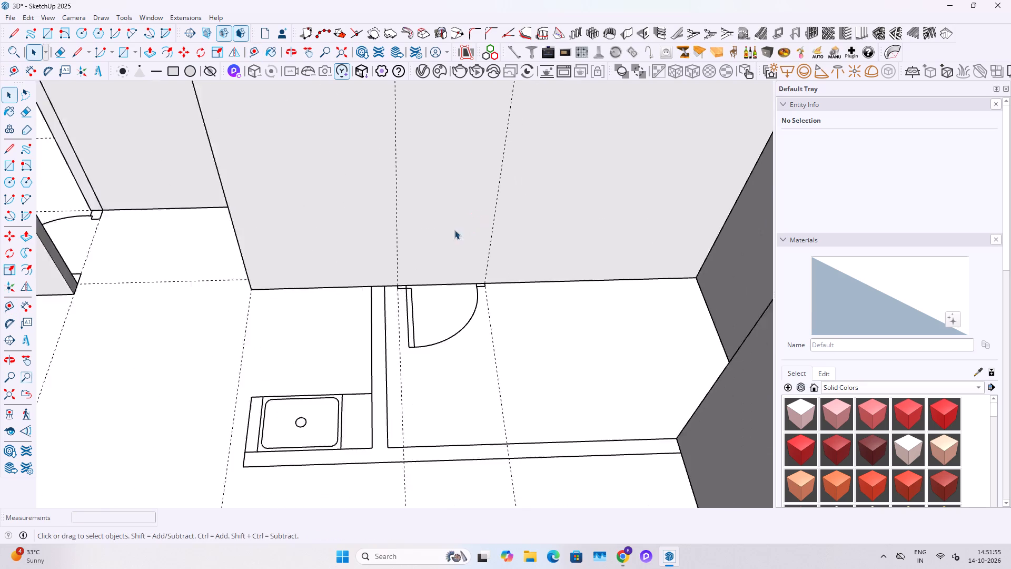
Cut a 2' 6" by 7' door opening through the long partition between the guides.
{"action": "middle_click_drag", "start_coordinate": [445, 163], "coordinate": [445, 222]}
{"action": "left_click", "coordinate": [441, 222]}
{"action": "key", "text": "r"}
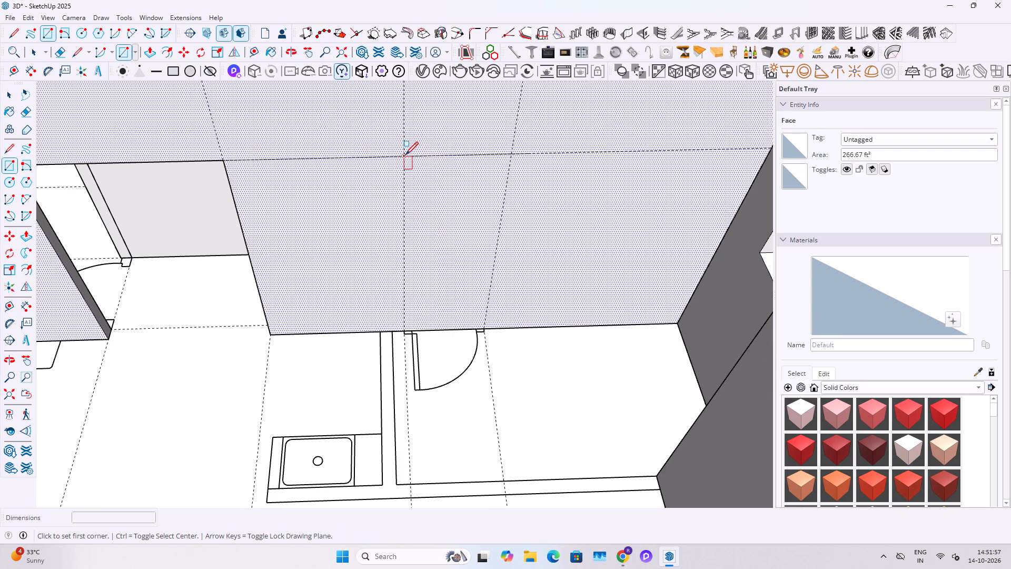
{"action": "left_click", "coordinate": [405, 156]}
{"action": "scroll", "coordinate": [484, 328], "scroll_direction": "up", "scroll_amount": 1}
{"action": "left_click", "coordinate": [484, 328]}
{"action": "key", "text": "space"}
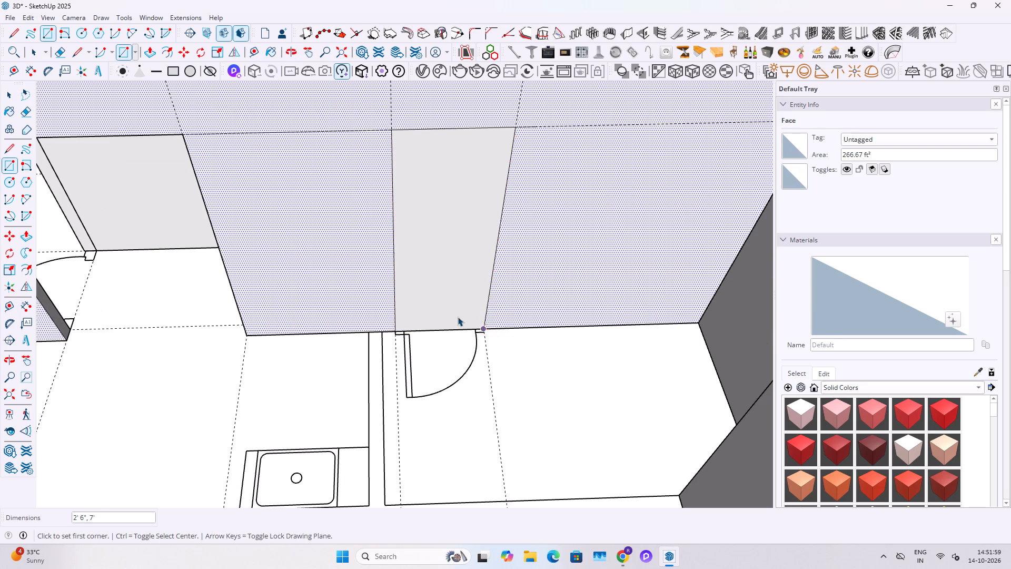
{"action": "left_click", "coordinate": [451, 315]}
{"action": "key", "text": "p"}
{"action": "left_click", "coordinate": [450, 315]}
{"action": "left_click", "coordinate": [420, 248]}
{"action": "key", "text": "space"}
Make the whole long cross partition with its two openings a group.
{"action": "scroll", "coordinate": [440, 281], "scroll_direction": "down", "scroll_amount": 8}
{"action": "scroll", "coordinate": [475, 286], "scroll_direction": "up", "scroll_amount": 1}
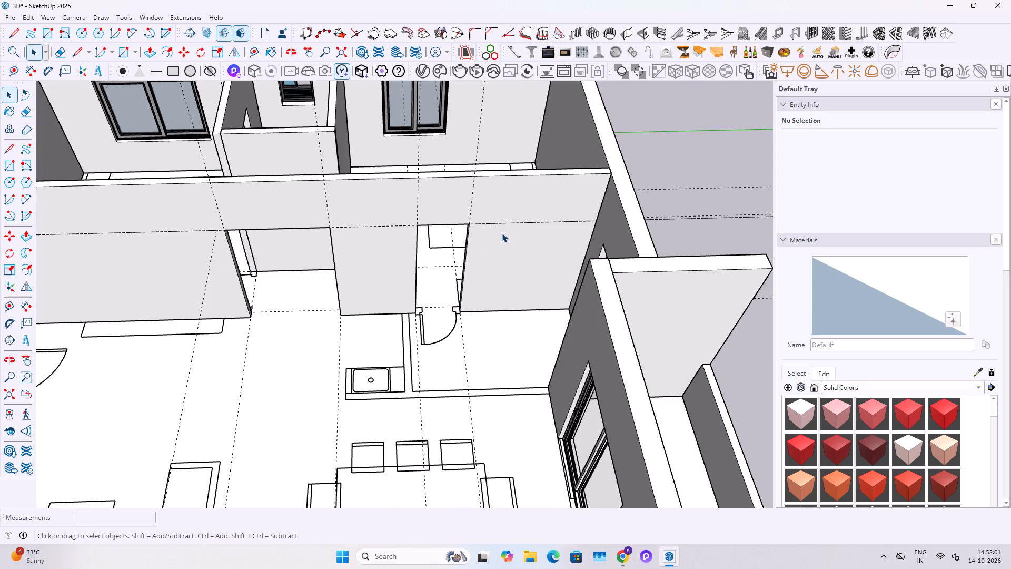
{"action": "triple_click", "coordinate": [502, 231]}
{"action": "left_click", "coordinate": [502, 231]}
{"action": "right_click", "coordinate": [502, 231]}
{"action": "left_click", "coordinate": [544, 334]}
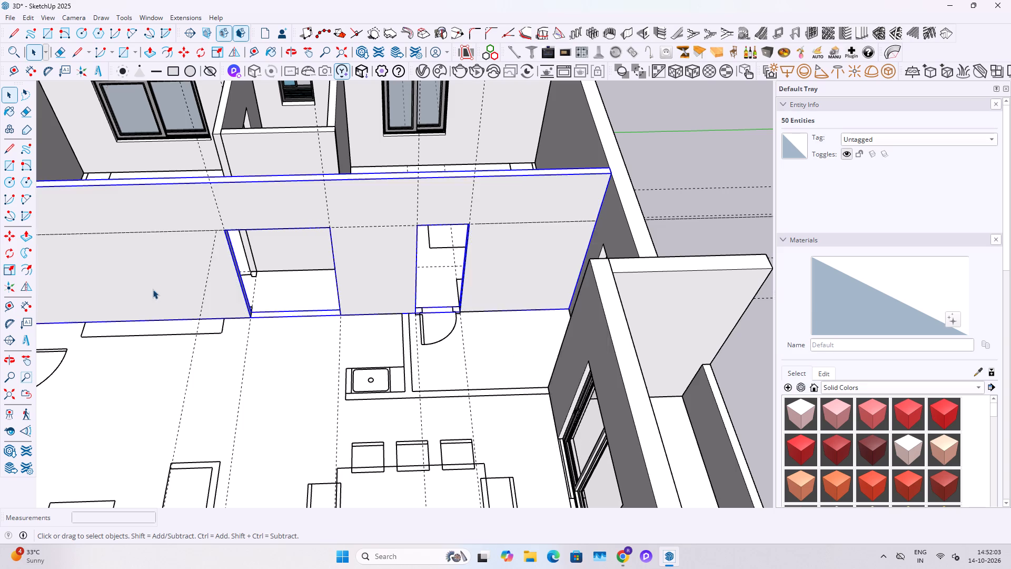
Extend the free end of the bathroom partition containing the door opening 3' to meet the long cross partition.
{"action": "middle_click_drag", "start_coordinate": [152, 289], "coordinate": [516, 299]}
{"action": "scroll", "coordinate": [212, 426], "scroll_direction": "up", "scroll_amount": 8}
{"action": "double_click", "coordinate": [359, 419]}
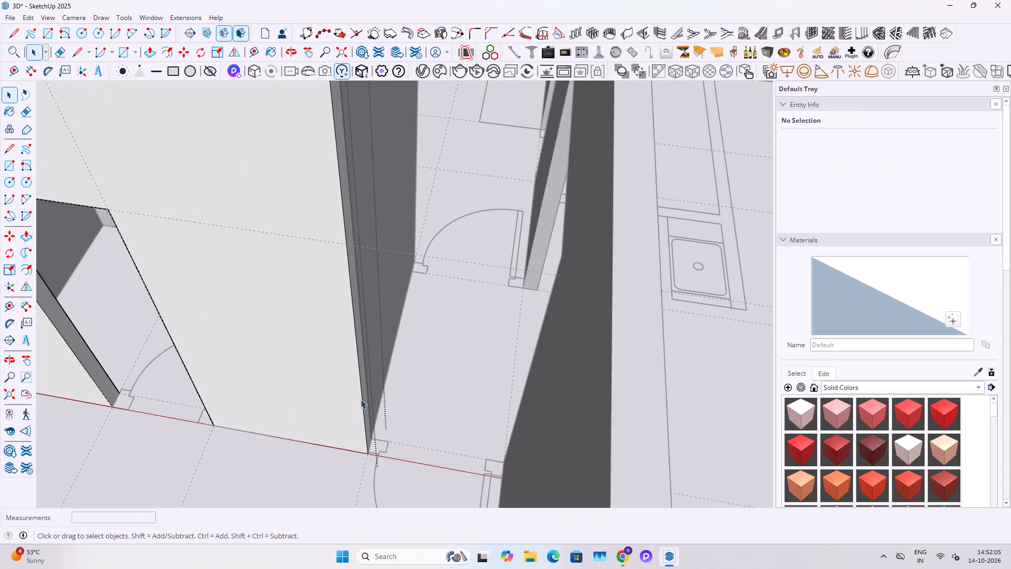
{"action": "left_click", "coordinate": [361, 399]}
{"action": "left_click", "coordinate": [363, 388]}
{"action": "key", "text": "p"}
{"action": "left_click", "coordinate": [363, 388]}
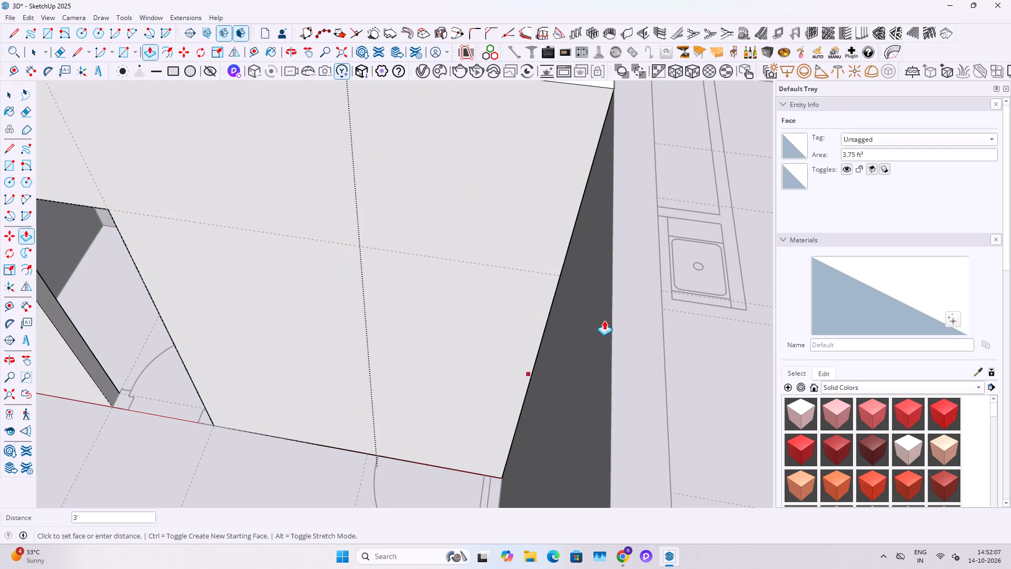
{"action": "left_click", "coordinate": [613, 309]}
{"action": "key", "text": "space"}
{"action": "scroll", "coordinate": [610, 309], "scroll_direction": "down", "scroll_amount": 7}
{"action": "key", "text": "Escape"}
Pull the end of the partition between bathroom and lobby back to the inner face of the adjoining cross wall without a door opening.
{"action": "middle_click_drag", "start_coordinate": [490, 191], "coordinate": [389, 504], "text": "shift"}
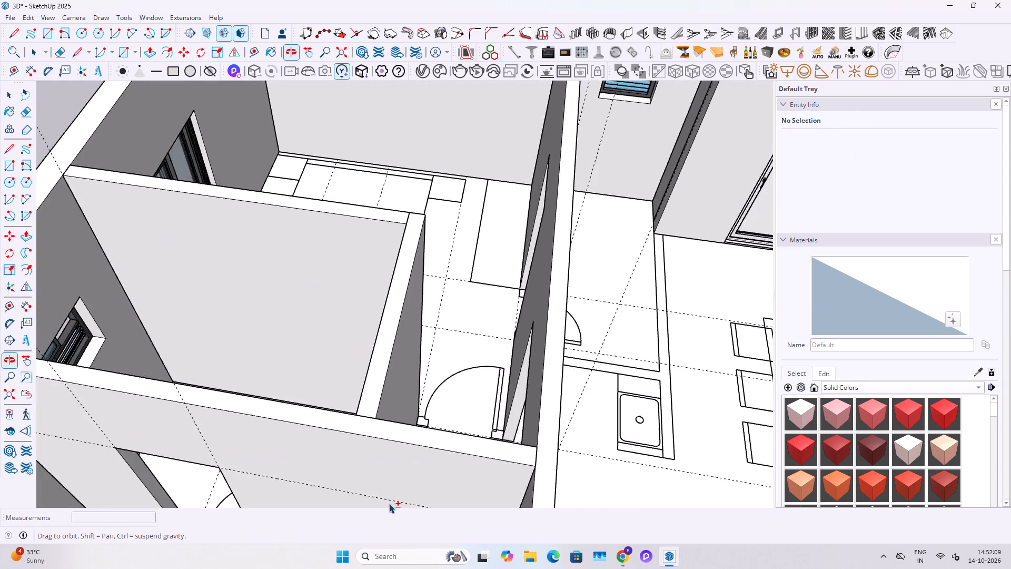
{"action": "middle_click_drag", "start_coordinate": [389, 504], "coordinate": [390, 504], "text": "shift"}
{"action": "scroll", "coordinate": [449, 277], "scroll_direction": "up", "scroll_amount": 4}
{"action": "double_click", "coordinate": [173, 220]}
{"action": "middle_click_drag", "start_coordinate": [295, 252], "coordinate": [211, 264]}
{"action": "key", "text": "Escape"}
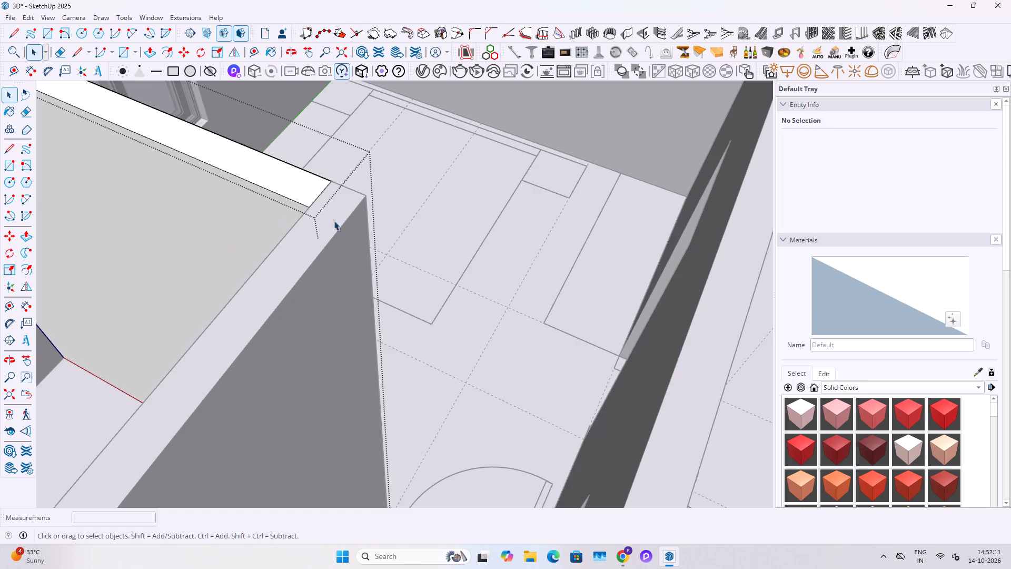
{"action": "middle_click_drag", "start_coordinate": [334, 221], "coordinate": [102, 308]}
{"action": "double_click", "coordinate": [286, 273]}
{"action": "middle_click_drag", "start_coordinate": [395, 166], "coordinate": [235, 144]}
{"action": "scroll", "coordinate": [433, 251], "scroll_direction": "up", "scroll_amount": 2}
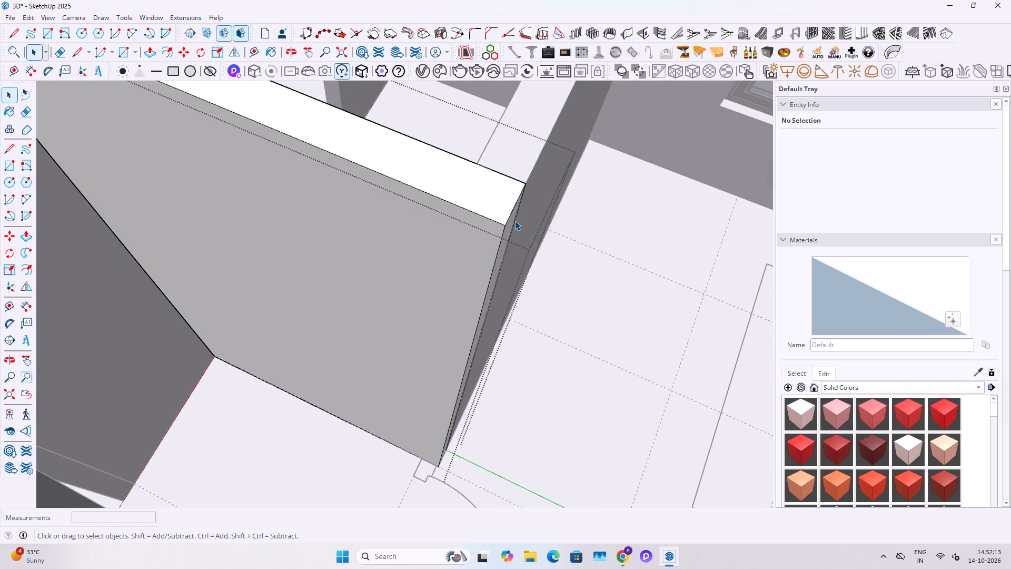
{"action": "left_click", "coordinate": [515, 220]}
{"action": "key", "text": "p"}
{"action": "left_click_drag", "start_coordinate": [512, 220], "coordinate": [504, 213]}
{"action": "key", "text": "ctrl+z"}
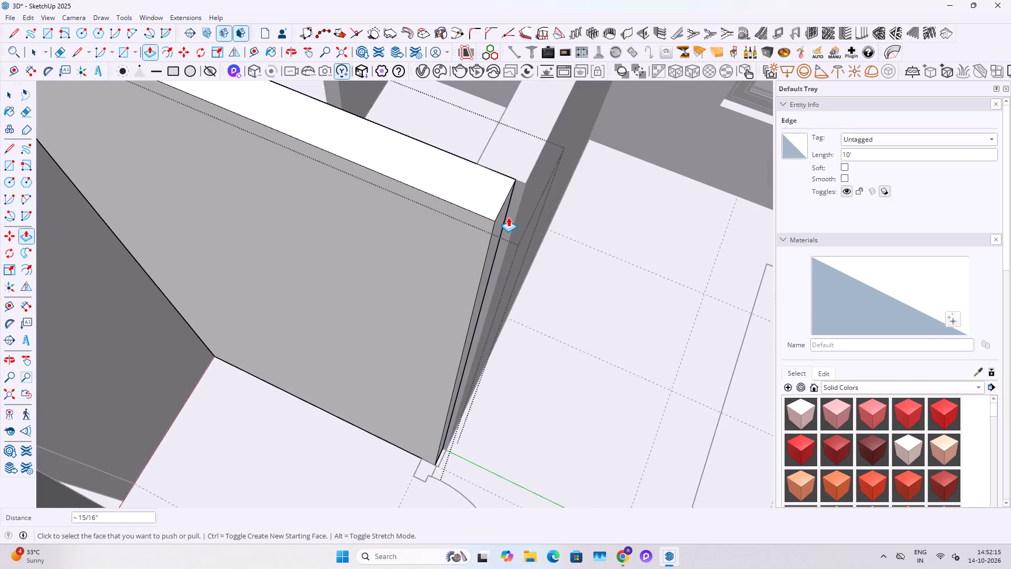
{"action": "left_click", "coordinate": [508, 217]}
{"action": "left_click", "coordinate": [516, 220]}
{"action": "left_click", "coordinate": [513, 213]}
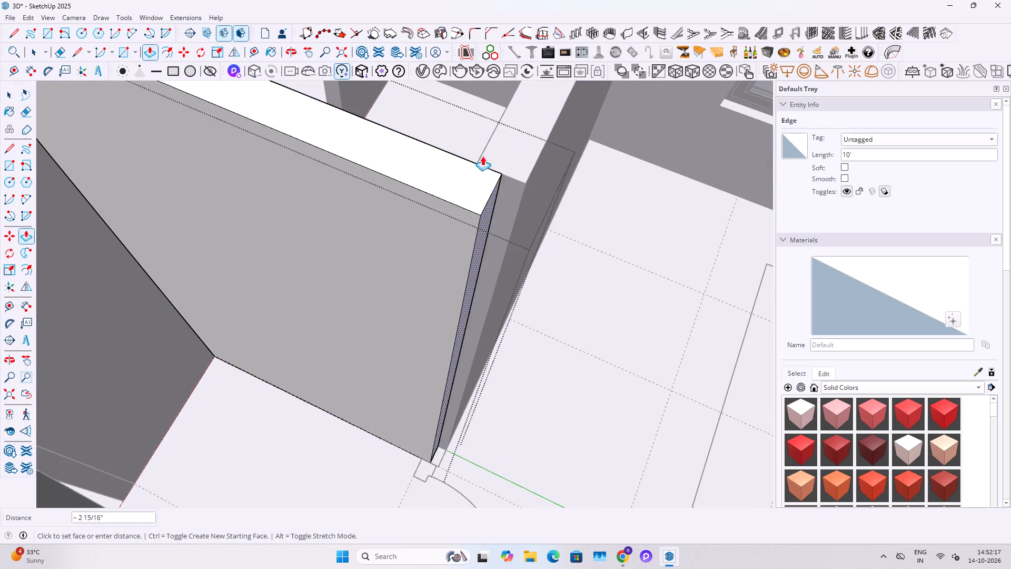
{"action": "left_click", "coordinate": [487, 145]}
{"action": "key", "text": "space"}
{"action": "key", "text": "Escape"}
Extend the end of the bathroom cross wall without a door opening 3' 4 1/2" across the lobby to the long cross partition.
{"action": "left_click", "coordinate": [503, 208]}
{"action": "key", "text": "Escape"}
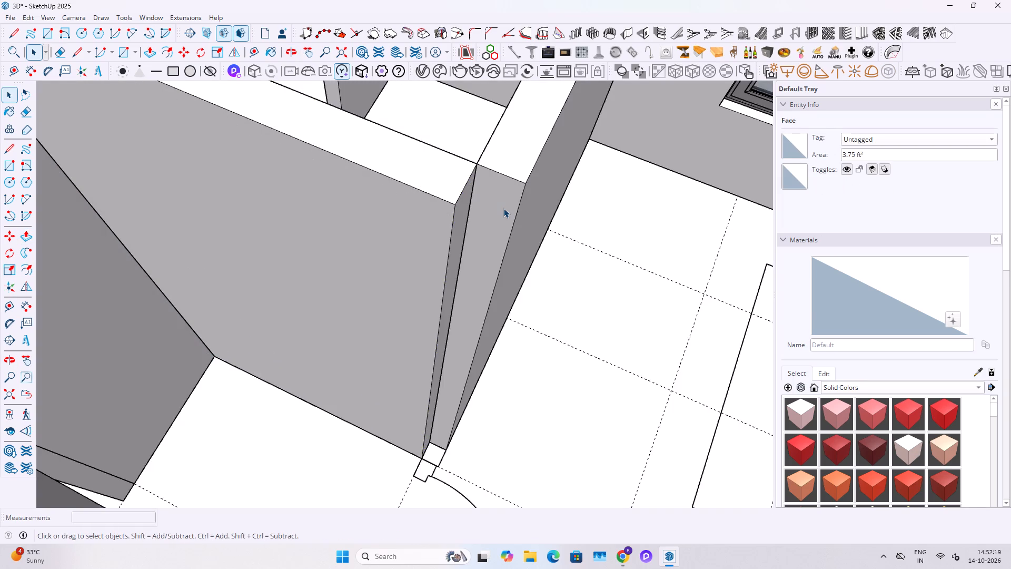
{"action": "left_click", "coordinate": [503, 208]}
{"action": "left_click", "coordinate": [495, 195]}
{"action": "scroll", "coordinate": [494, 197], "scroll_direction": "down", "scroll_amount": 5}
{"action": "key", "text": "p"}
{"action": "left_click", "coordinate": [494, 202]}
{"action": "scroll", "coordinate": [483, 228], "scroll_direction": "down", "scroll_amount": 6}
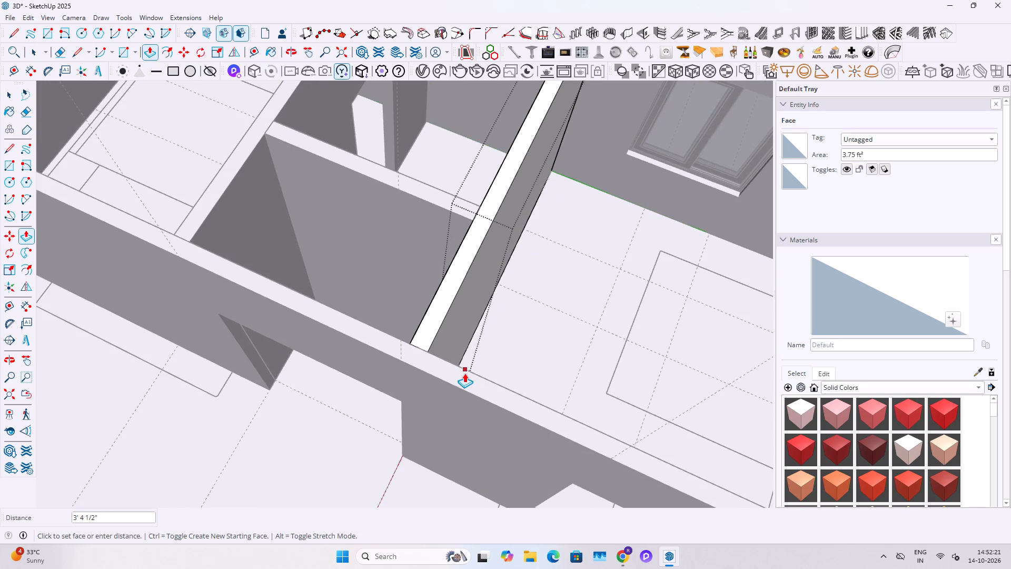
{"action": "left_click", "coordinate": [464, 373]}
{"action": "key", "text": "space"}
{"action": "scroll", "coordinate": [404, 340], "scroll_direction": "up", "scroll_amount": 12}
{"action": "scroll", "coordinate": [427, 350], "scroll_direction": "down", "scroll_amount": 8}
{"action": "middle_click_drag", "start_coordinate": [318, 285], "coordinate": [560, 275]}
{"action": "key", "text": "Escape"}
{"action": "key", "text": "Escape"}
Place a guide 7' above the bottom edge of the newly extended cross wall, on its lobby-side face.
{"action": "middle_click_drag", "start_coordinate": [508, 153], "coordinate": [687, 238]}
{"action": "scroll", "coordinate": [631, 268], "scroll_direction": "up", "scroll_amount": 2}
{"action": "double_click", "coordinate": [452, 380]}
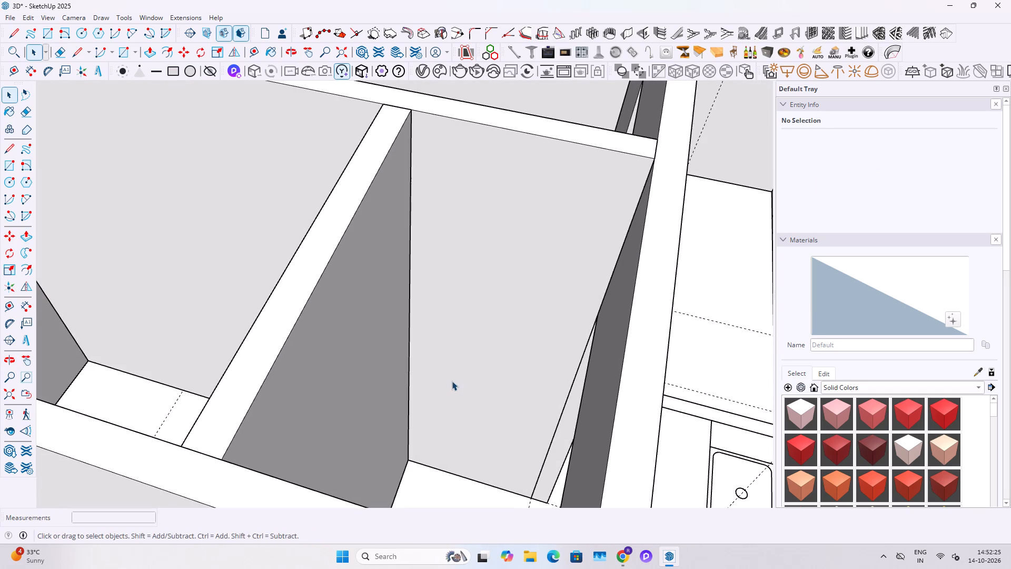
{"action": "key", "text": "t"}
{"action": "left_click", "coordinate": [482, 487]}
{"action": "key", "text": "space"}
{"action": "key", "text": "t"}
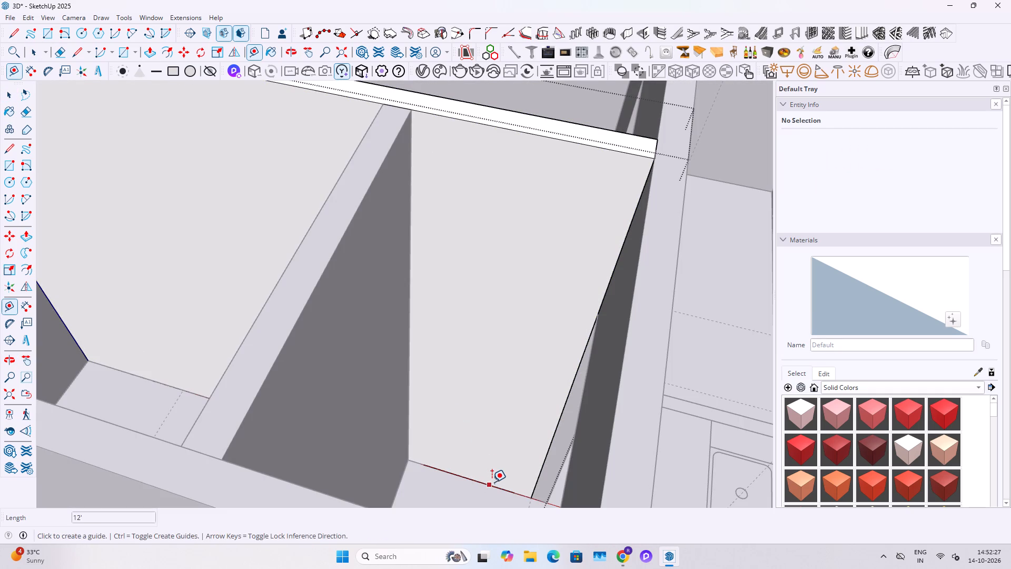
{"action": "left_click", "coordinate": [493, 483]}
{"action": "key", "text": "6"}
{"action": "key", "text": "BackSpace"}
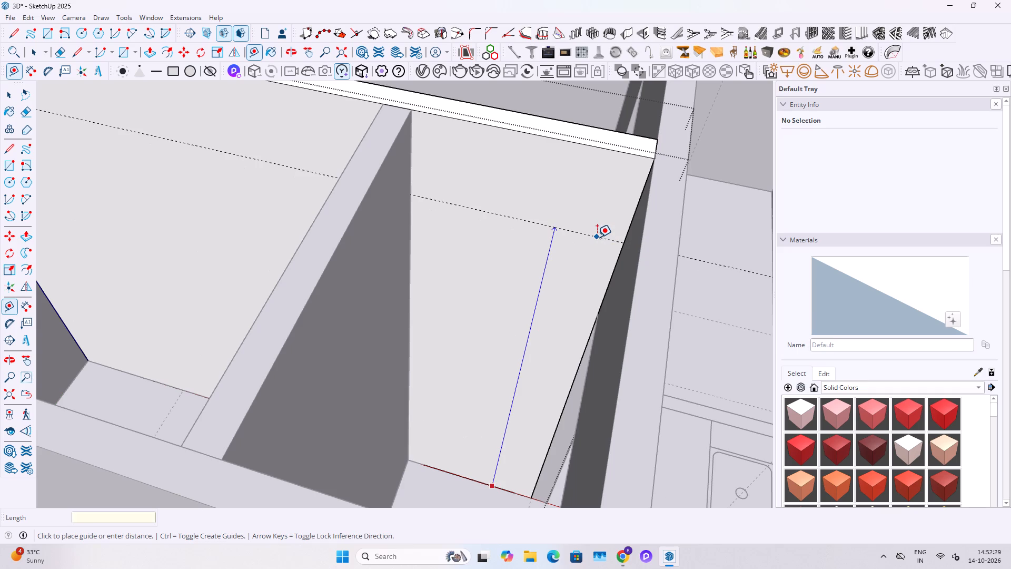
{"action": "type", "text": "7'"}
{"action": "key", "text": "Return"}
{"action": "left_click", "coordinate": [628, 227]}
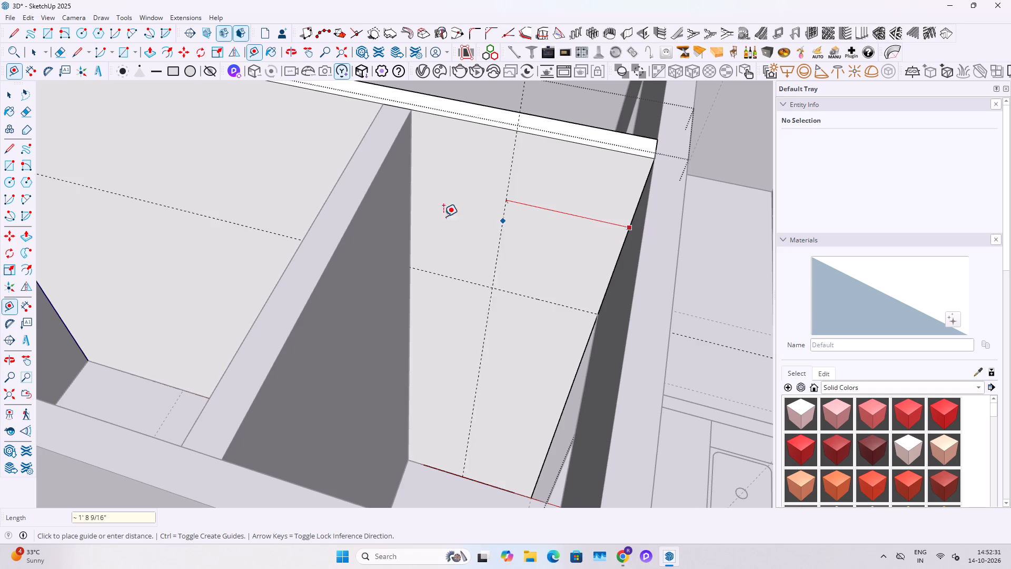
{"action": "key", "text": "space"}
Cut a 7' high opening through the extended cross wall, spanning the lobby width from the bathroom partition to the long cross partition.
{"action": "type", "text": "R"}
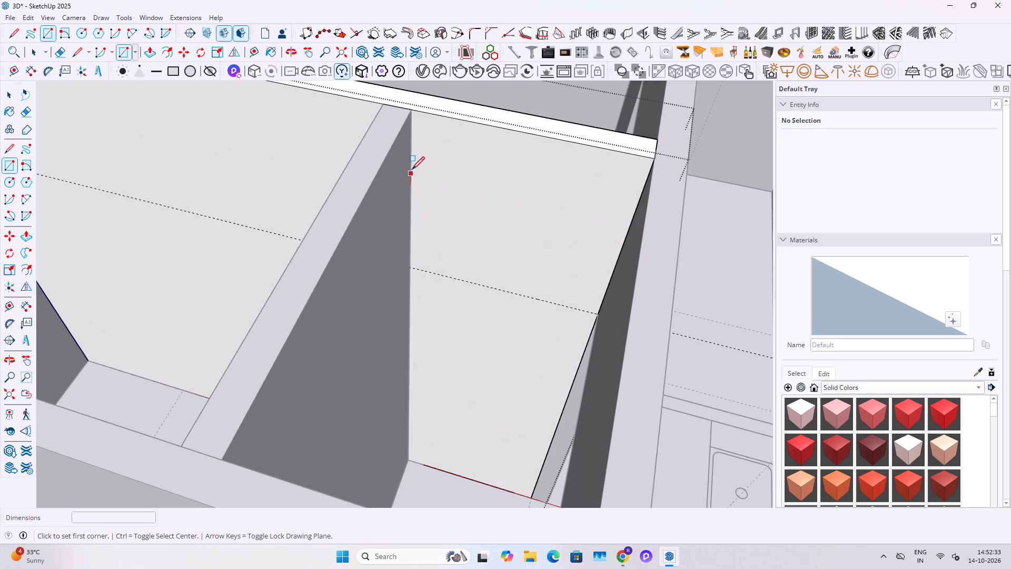
{"action": "left_click", "coordinate": [410, 269]}
{"action": "middle_click_drag", "start_coordinate": [470, 395], "coordinate": [505, 405]}
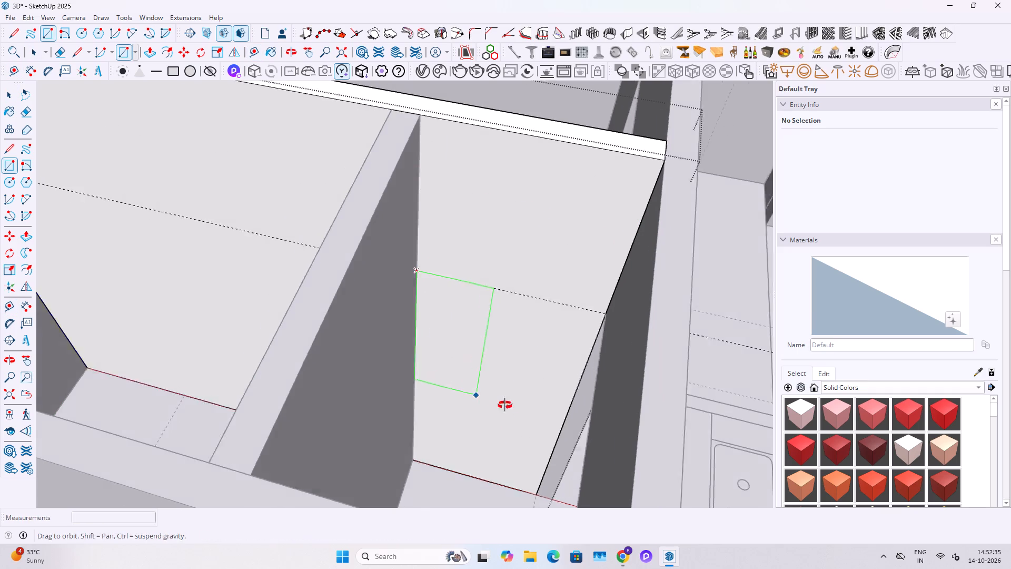
{"action": "middle_click_drag", "start_coordinate": [505, 405], "coordinate": [514, 411]}
{"action": "left_click", "coordinate": [559, 476]}
{"action": "key", "text": "space"}
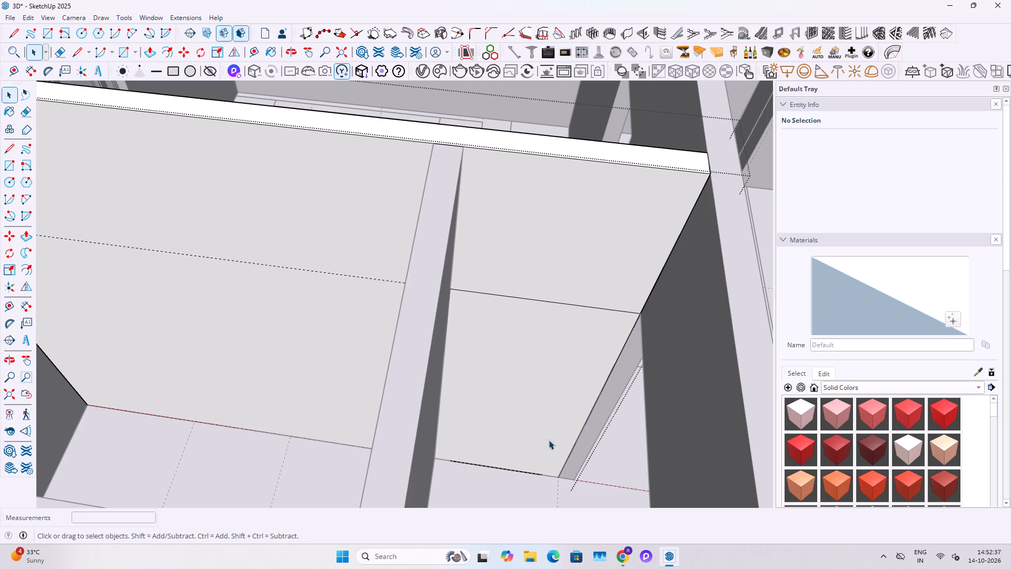
{"action": "left_click", "coordinate": [504, 410]}
{"action": "key", "text": "p"}
{"action": "left_click", "coordinate": [506, 411]}
{"action": "left_click", "coordinate": [512, 363]}
{"action": "key", "text": "space"}
{"action": "scroll", "coordinate": [506, 362], "scroll_direction": "down", "scroll_amount": 6}
{"action": "middle_click_drag", "start_coordinate": [537, 339], "coordinate": [459, 363]}
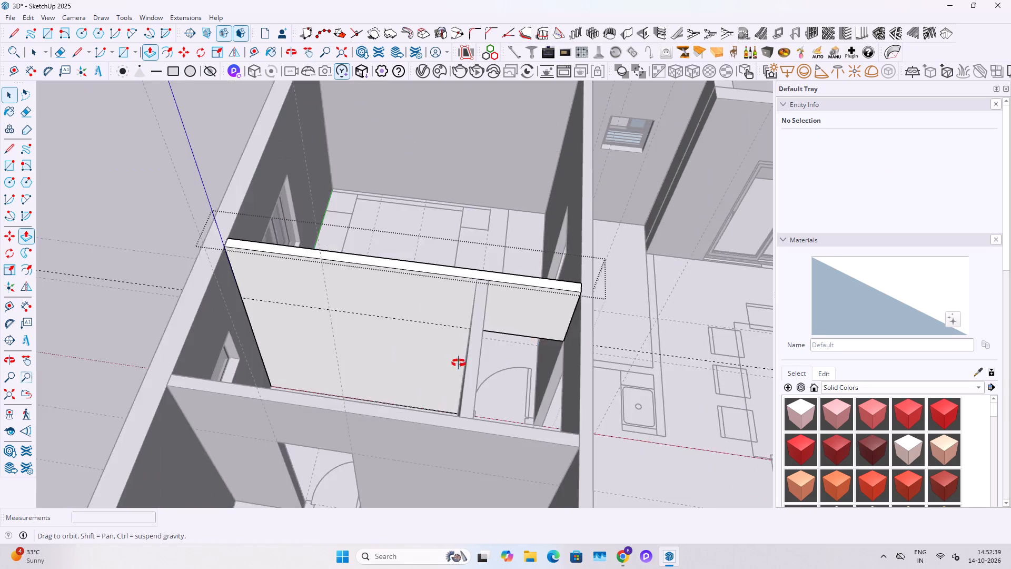
{"action": "middle_click_drag", "start_coordinate": [459, 363], "coordinate": [117, 378]}
{"action": "key", "text": "Escape"}
Place a guide 7' above the bottom edge of the opposite lobby wall, the one containing the bathroom door opening.
{"action": "scroll", "coordinate": [201, 318], "scroll_direction": "down", "scroll_amount": 4}
{"action": "middle_click_drag", "start_coordinate": [239, 301], "coordinate": [110, 332]}
{"action": "scroll", "coordinate": [265, 284], "scroll_direction": "up", "scroll_amount": 4}
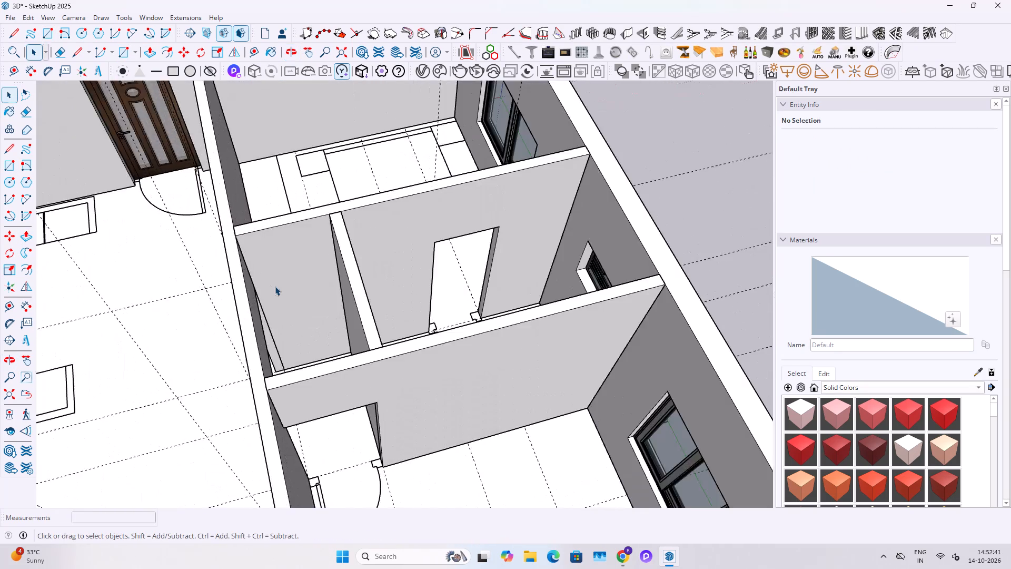
{"action": "scroll", "coordinate": [275, 286], "scroll_direction": "up", "scroll_amount": 7}
{"action": "double_click", "coordinate": [274, 280]}
{"action": "scroll", "coordinate": [334, 395], "scroll_direction": "up", "scroll_amount": 3}
{"action": "key", "text": "t"}
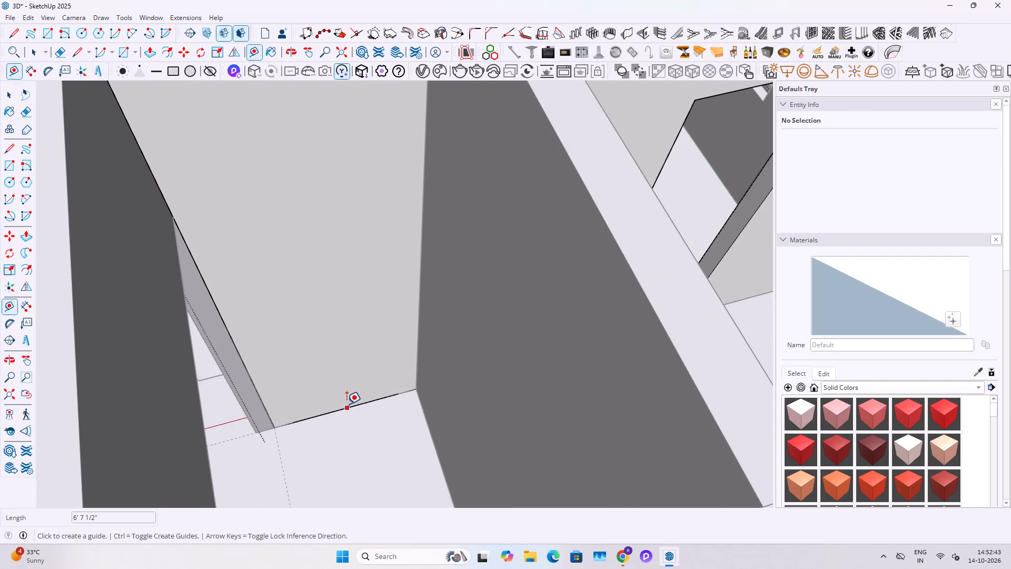
{"action": "left_click", "coordinate": [346, 404]}
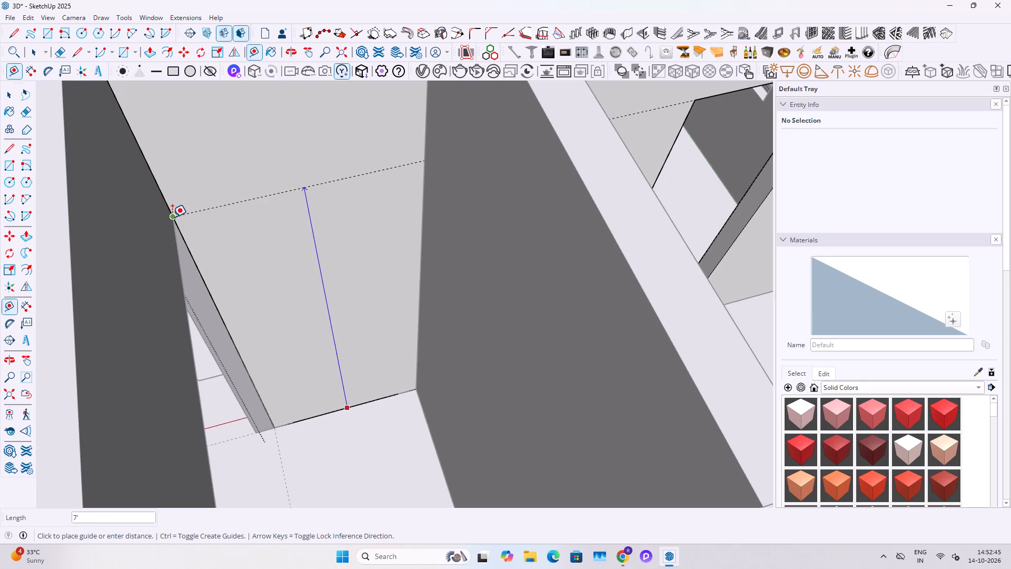
{"action": "left_click", "coordinate": [172, 217]}
{"action": "key", "text": "space"}
Cut a 7' high opening through the lobby part of the wall with the bathroom door opening, across the full lobby width.
{"action": "left_click", "coordinate": [286, 229]}
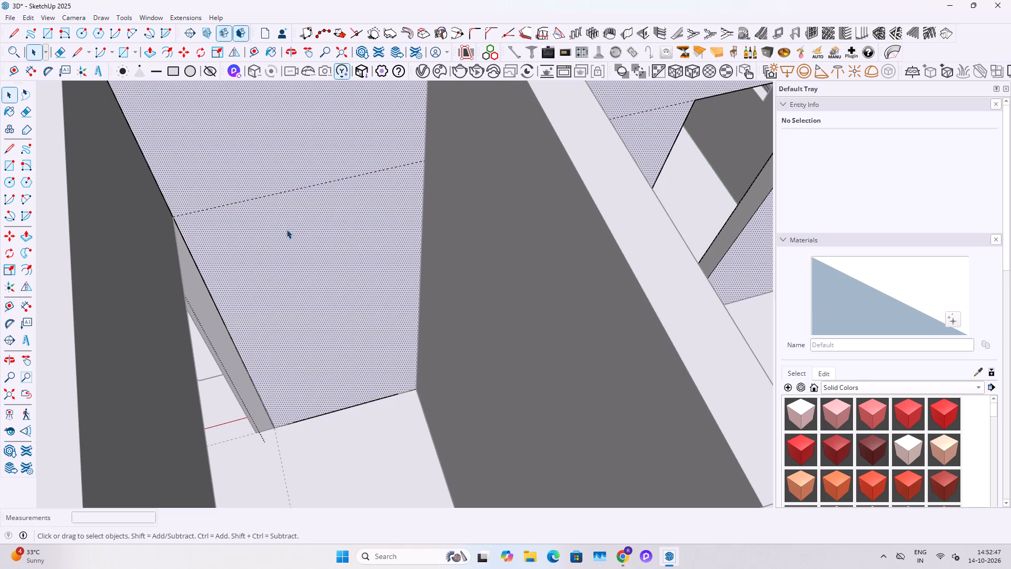
{"action": "key", "text": "r"}
{"action": "left_click_drag", "start_coordinate": [424, 160], "coordinate": [422, 165]}
{"action": "left_click", "coordinate": [276, 430]}
{"action": "key", "text": "space"}
{"action": "left_click", "coordinate": [359, 342]}
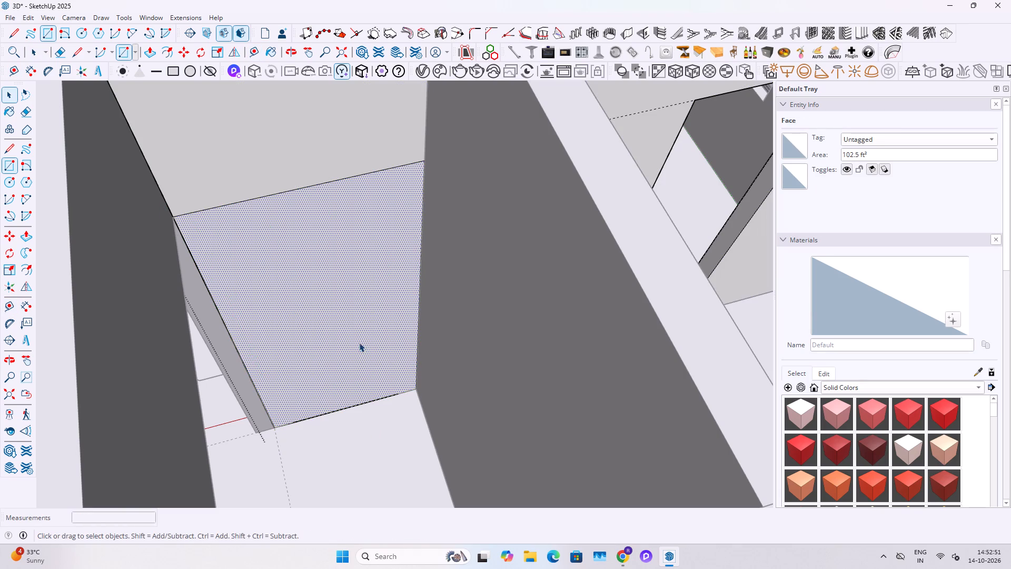
{"action": "key", "text": "p"}
{"action": "left_click", "coordinate": [360, 342]}
{"action": "left_click", "coordinate": [302, 266]}
{"action": "key", "text": "space"}
{"action": "scroll", "coordinate": [327, 341], "scroll_direction": "down", "scroll_amount": 3}
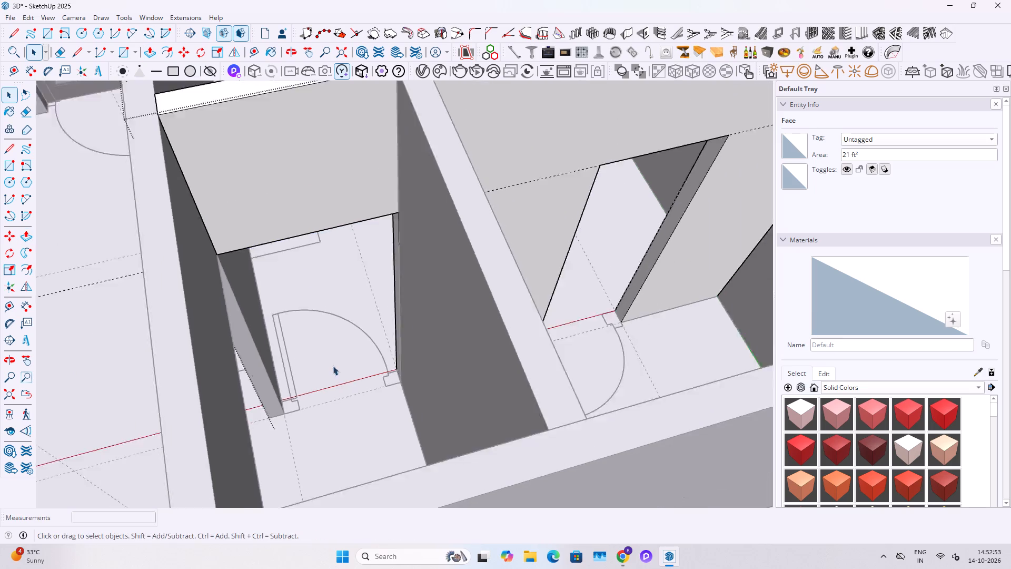
{"action": "scroll", "coordinate": [333, 366], "scroll_direction": "down", "scroll_amount": 11}
{"action": "key", "text": "Escape"}
{"action": "key", "text": "Escape"}
Delete all guides from the model.
{"action": "middle_click_drag", "start_coordinate": [311, 323], "coordinate": [572, 288]}
{"action": "scroll", "coordinate": [552, 332], "scroll_direction": "down", "scroll_amount": 1}
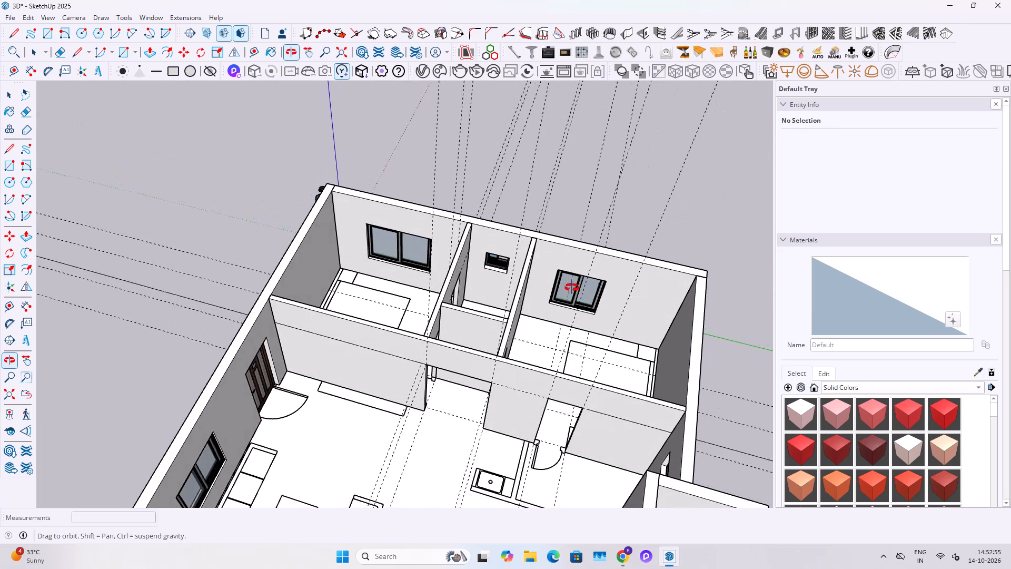
{"action": "middle_click_drag", "start_coordinate": [572, 288], "coordinate": [524, 242]}
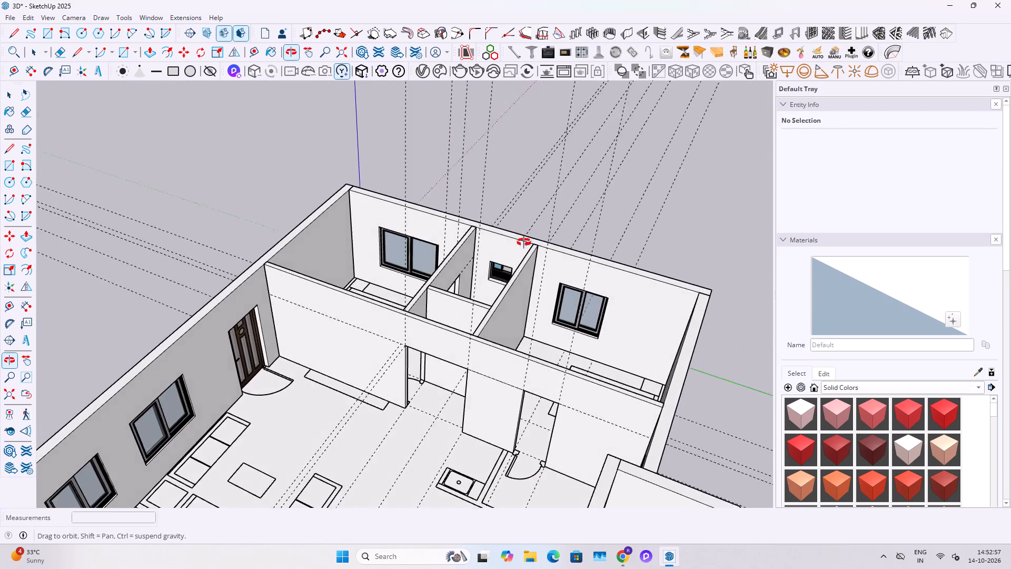
{"action": "middle_click_drag", "start_coordinate": [524, 242], "coordinate": [512, 256]}
{"action": "scroll", "coordinate": [447, 263], "scroll_direction": "down", "scroll_amount": 8}
{"action": "left_click", "coordinate": [32, 23]}
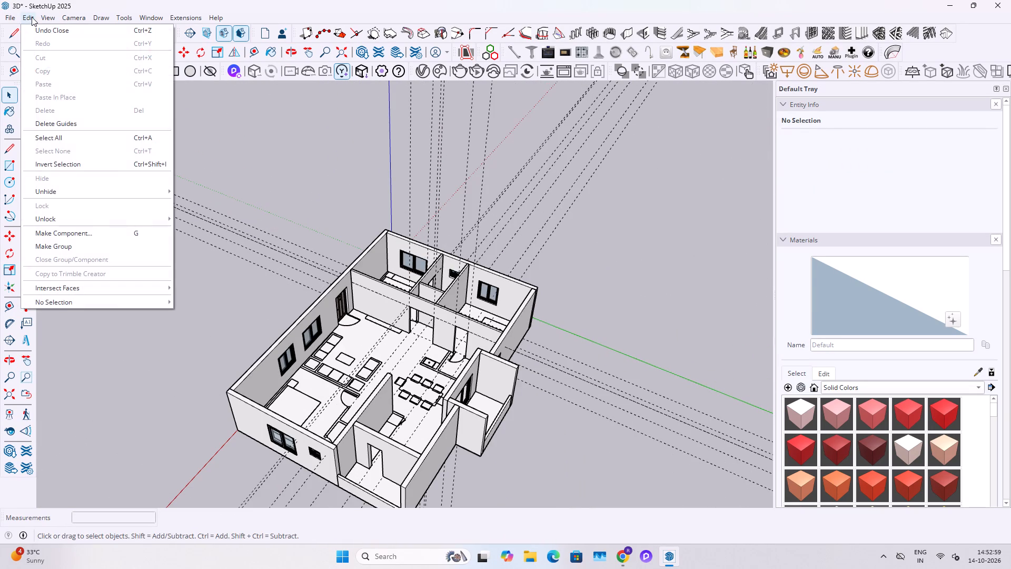
{"action": "left_click", "coordinate": [102, 121]}
Draw a rectangle over the plan's wall strip running from the outer wall beside the dining table to the washbasin's far end.
{"action": "middle_click_drag", "start_coordinate": [375, 250], "coordinate": [604, 324]}
{"action": "scroll", "coordinate": [516, 345], "scroll_direction": "up", "scroll_amount": 3}
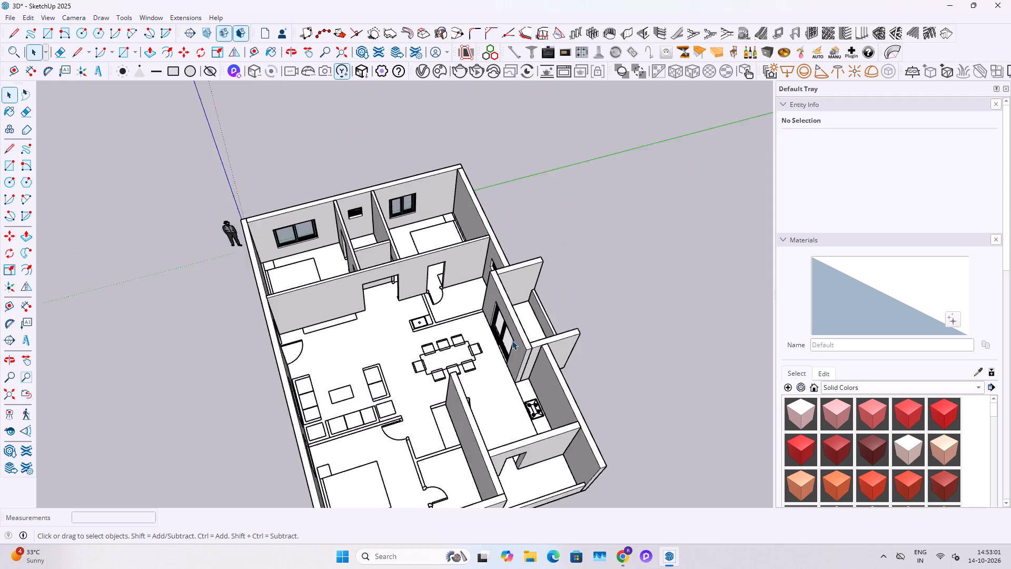
{"action": "scroll", "coordinate": [512, 340], "scroll_direction": "up", "scroll_amount": 2}
{"action": "scroll", "coordinate": [442, 321], "scroll_direction": "up", "scroll_amount": 15}
{"action": "key", "text": "r"}
{"action": "middle_click_drag", "start_coordinate": [729, 233], "coordinate": [726, 269]}
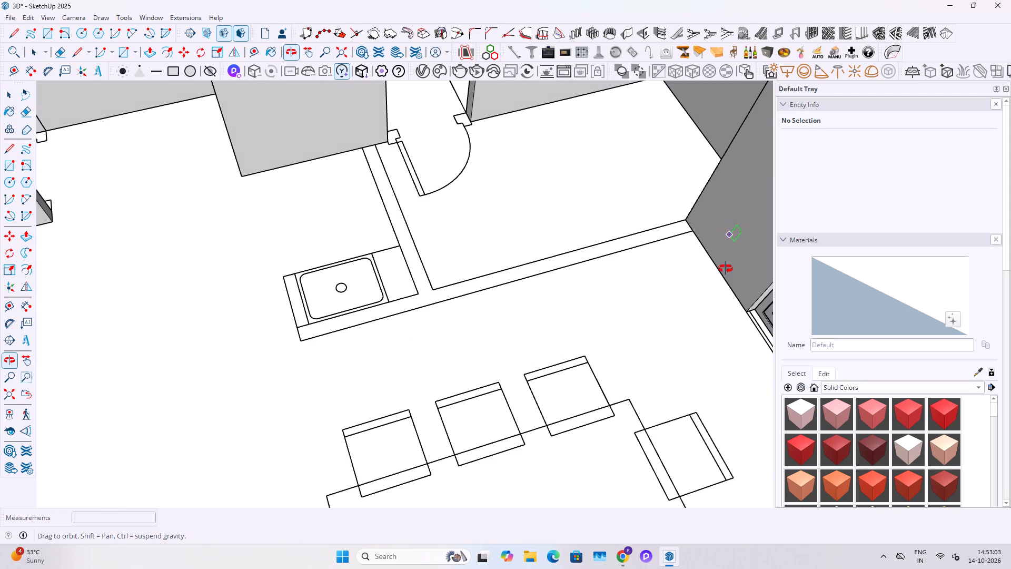
{"action": "middle_click_drag", "start_coordinate": [726, 269], "coordinate": [797, 368]}
{"action": "scroll", "coordinate": [677, 172], "scroll_direction": "up", "scroll_amount": 3}
{"action": "left_click", "coordinate": [669, 153]}
{"action": "scroll", "coordinate": [631, 229], "scroll_direction": "down", "scroll_amount": 3}
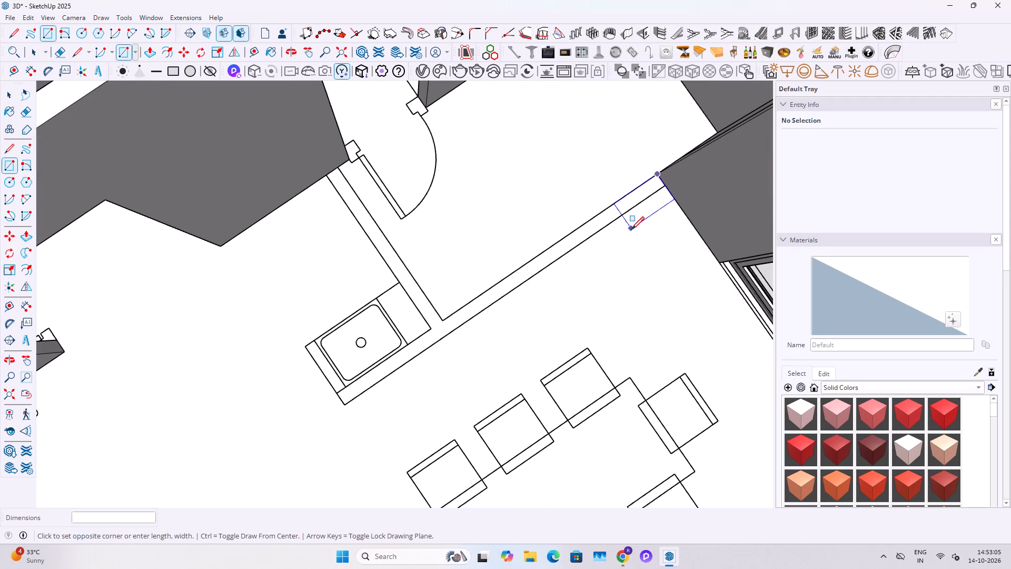
{"action": "scroll", "coordinate": [631, 231], "scroll_direction": "down", "scroll_amount": 1}
{"action": "left_click", "coordinate": [348, 407]}
{"action": "scroll", "coordinate": [373, 378], "scroll_direction": "down", "scroll_amount": 4}
{"action": "key", "text": "space"}
Extrude the wall strip between the dining area and washbasin up to the height of the existing partitions.
{"action": "left_click", "coordinate": [384, 369]}
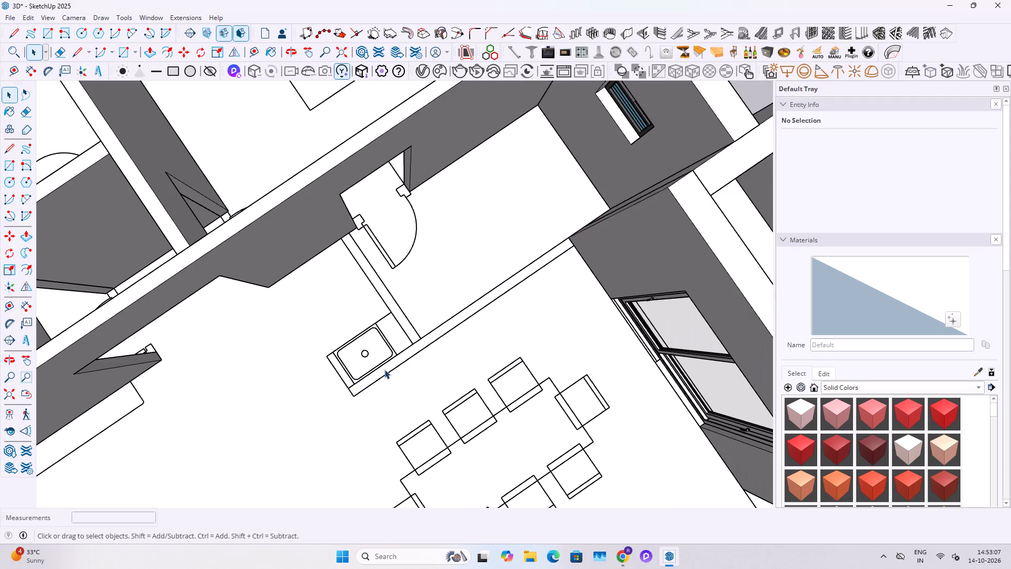
{"action": "scroll", "coordinate": [384, 369], "scroll_direction": "down", "scroll_amount": 4}
{"action": "key", "text": "p"}
{"action": "left_click", "coordinate": [384, 369]}
{"action": "scroll", "coordinate": [544, 305], "scroll_direction": "down", "scroll_amount": 4}
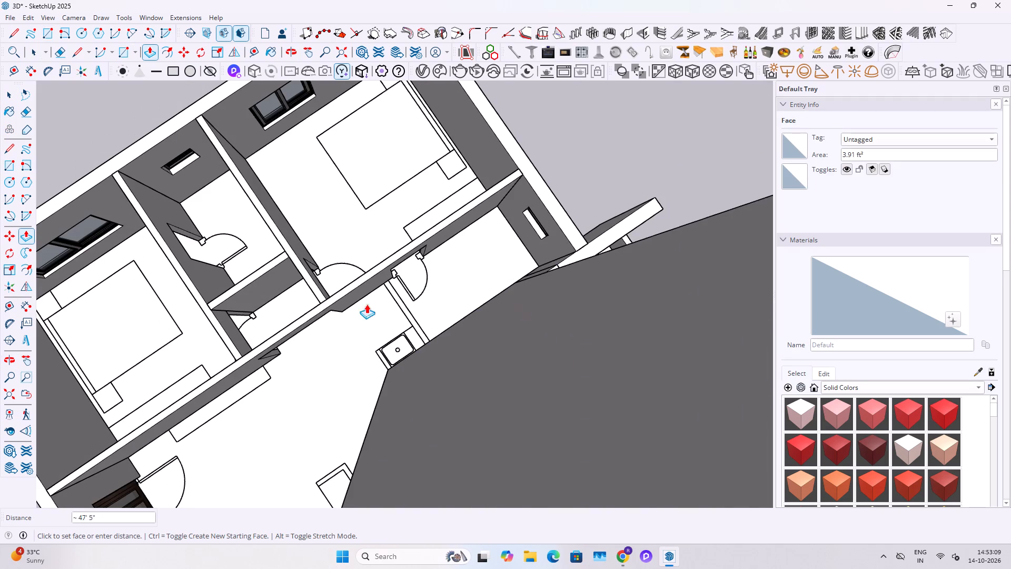
{"action": "left_click", "coordinate": [321, 305]}
Make the new wall between the dining area and washbasin a group.
{"action": "key", "text": "space"}
{"action": "triple_click", "coordinate": [455, 342]}
{"action": "left_click", "coordinate": [455, 342]}
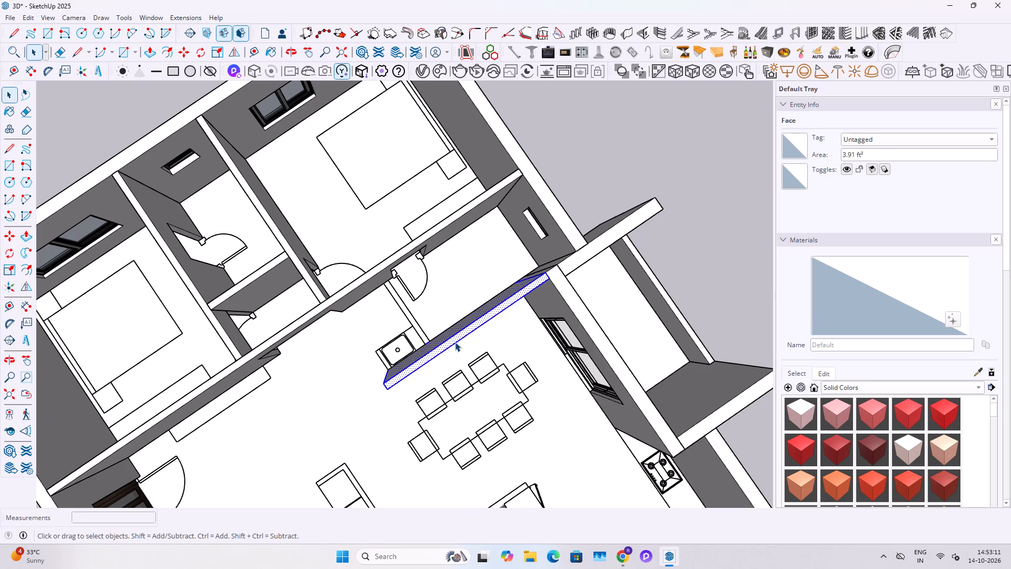
{"action": "right_click", "coordinate": [455, 342]}
{"action": "left_click_drag", "start_coordinate": [490, 442], "coordinate": [486, 436]}
Draw the short wall strip beside the washbasin, from the long cross partition to the new dining-side wall, and extrude it to partition height.
{"action": "scroll", "coordinate": [400, 281], "scroll_direction": "up", "scroll_amount": 6}
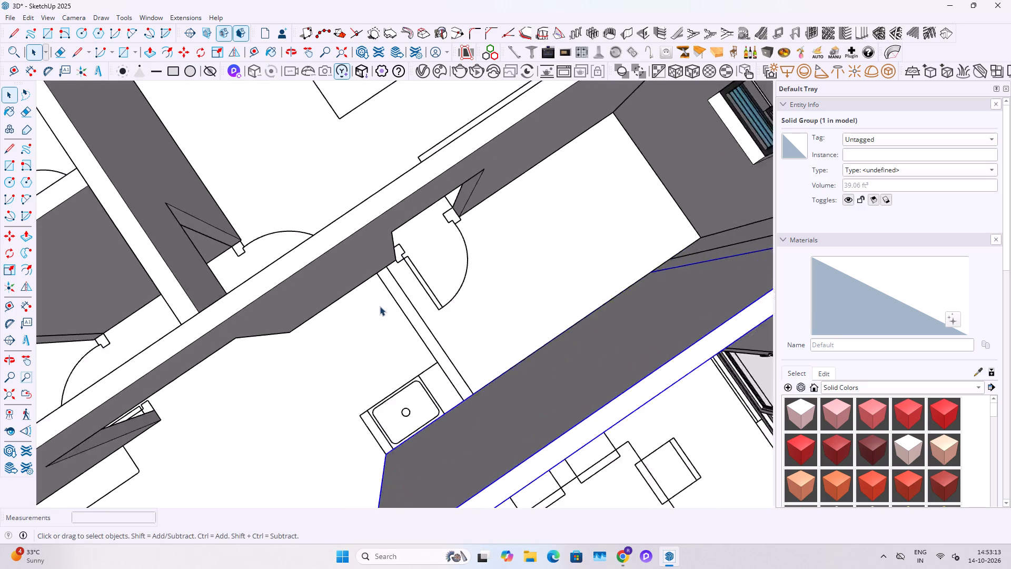
{"action": "scroll", "coordinate": [380, 306], "scroll_direction": "up", "scroll_amount": 5}
{"action": "key", "text": "r"}
{"action": "left_click", "coordinate": [392, 250]}
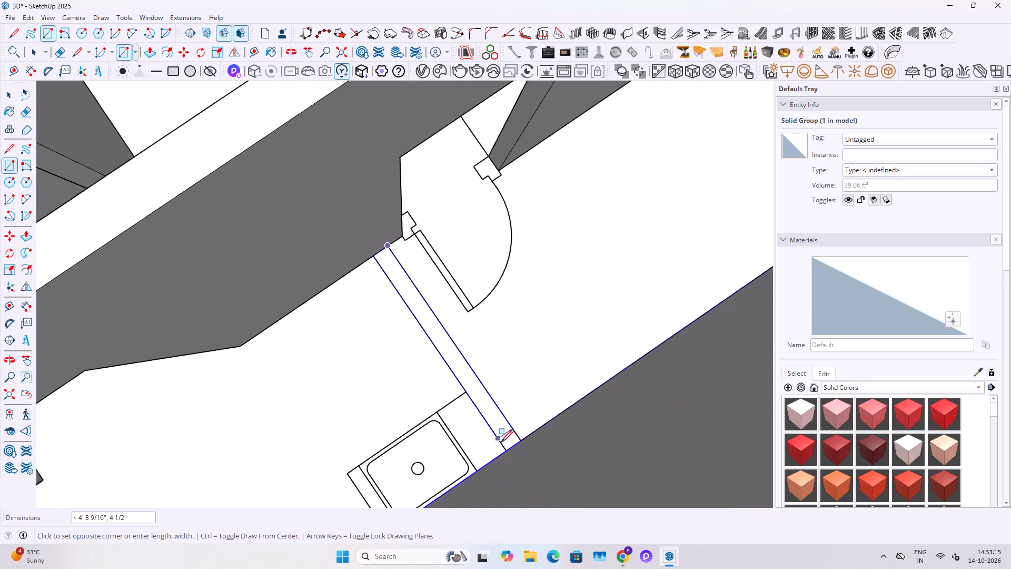
{"action": "left_click", "coordinate": [506, 450]}
{"action": "key", "text": "space"}
{"action": "left_click", "coordinate": [504, 434]}
{"action": "key", "text": "p"}
{"action": "left_click", "coordinate": [504, 434]}
{"action": "scroll", "coordinate": [445, 391], "scroll_direction": "down", "scroll_amount": 3}
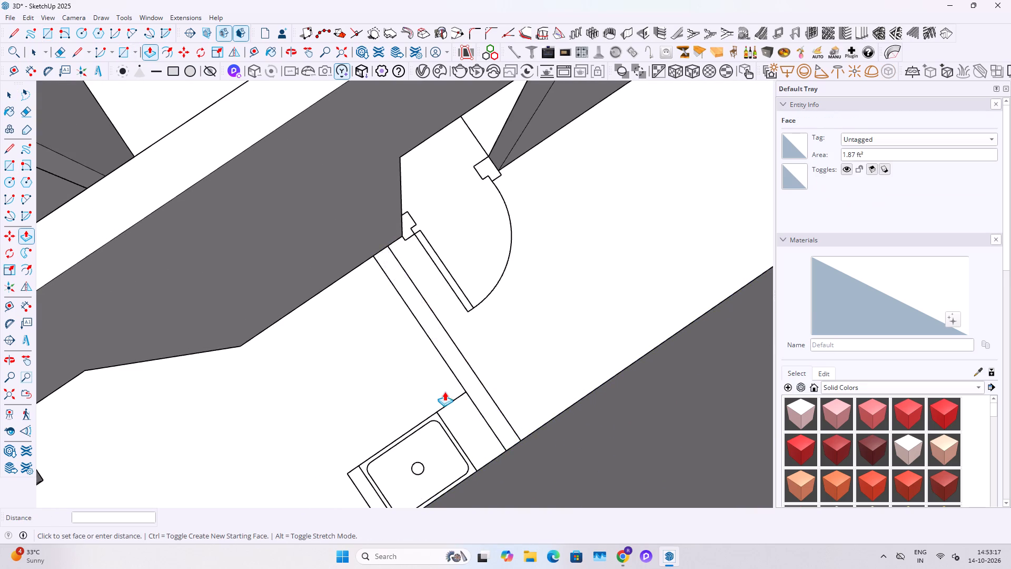
{"action": "scroll", "coordinate": [444, 391], "scroll_direction": "down", "scroll_amount": 7}
{"action": "left_click", "coordinate": [537, 423]}
Make the short wall beside the washbasin a group.
{"action": "key", "text": "space"}
{"action": "triple_click", "coordinate": [485, 420]}
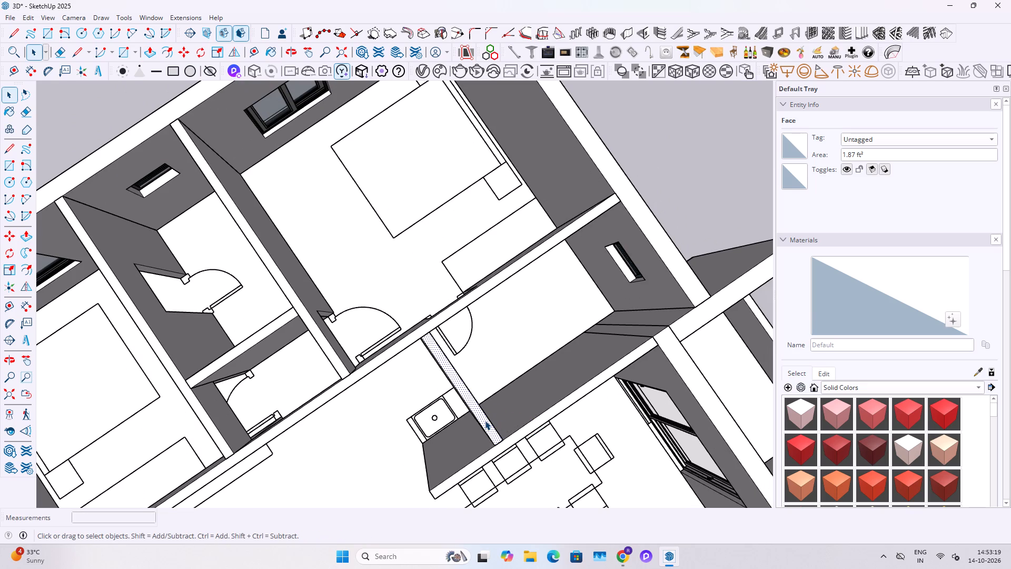
{"action": "left_click", "coordinate": [485, 420]}
{"action": "right_click", "coordinate": [485, 420]}
{"action": "left_click", "coordinate": [526, 299]}
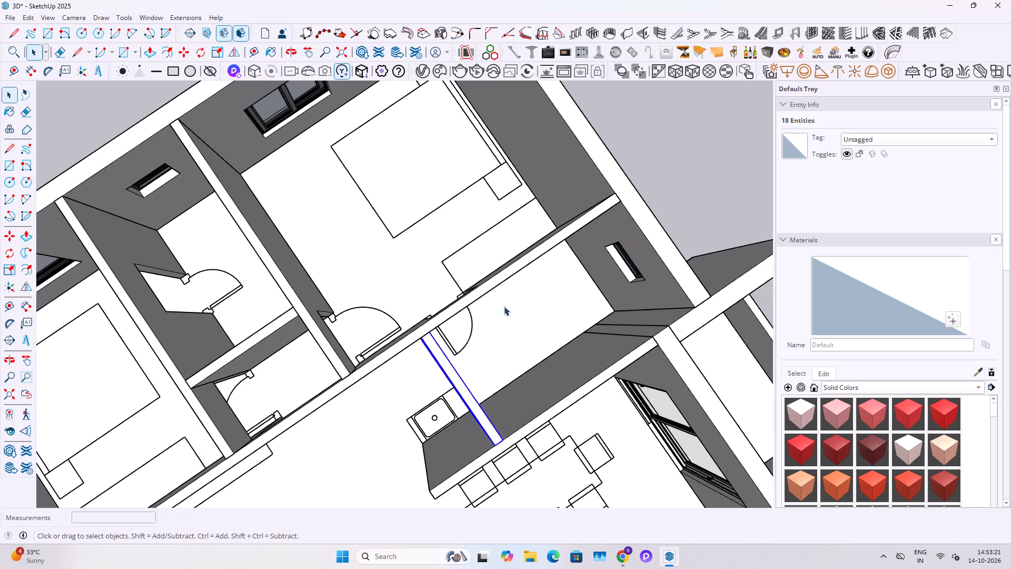
Draw the short cross-wall strip between the dining-side recess and the small room beside the bedroom, and extrude it 10'.
{"action": "scroll", "coordinate": [486, 322], "scroll_direction": "down", "scroll_amount": 6}
{"action": "middle_click_drag", "start_coordinate": [523, 418], "coordinate": [472, 306]}
{"action": "scroll", "coordinate": [482, 333], "scroll_direction": "down", "scroll_amount": 1}
{"action": "middle_click_drag", "start_coordinate": [482, 400], "coordinate": [435, 269], "text": "shift"}
{"action": "scroll", "coordinate": [400, 449], "scroll_direction": "up", "scroll_amount": 4}
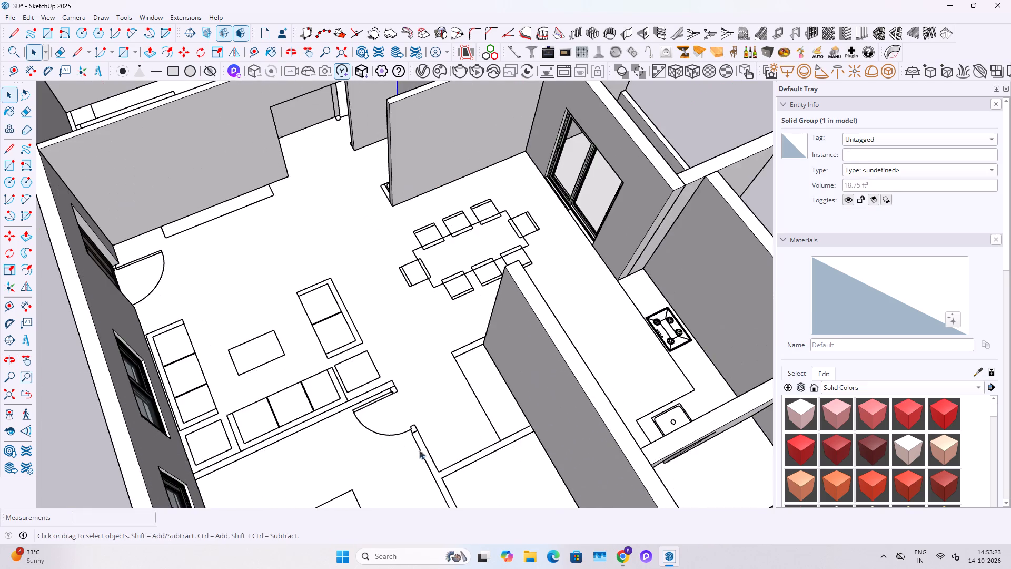
{"action": "middle_click_drag", "start_coordinate": [439, 450], "coordinate": [387, 359], "text": "shift"}
{"action": "middle_click_drag", "start_coordinate": [451, 377], "coordinate": [469, 378]}
{"action": "scroll", "coordinate": [469, 378], "scroll_direction": "up", "scroll_amount": 5}
{"action": "key", "text": "r"}
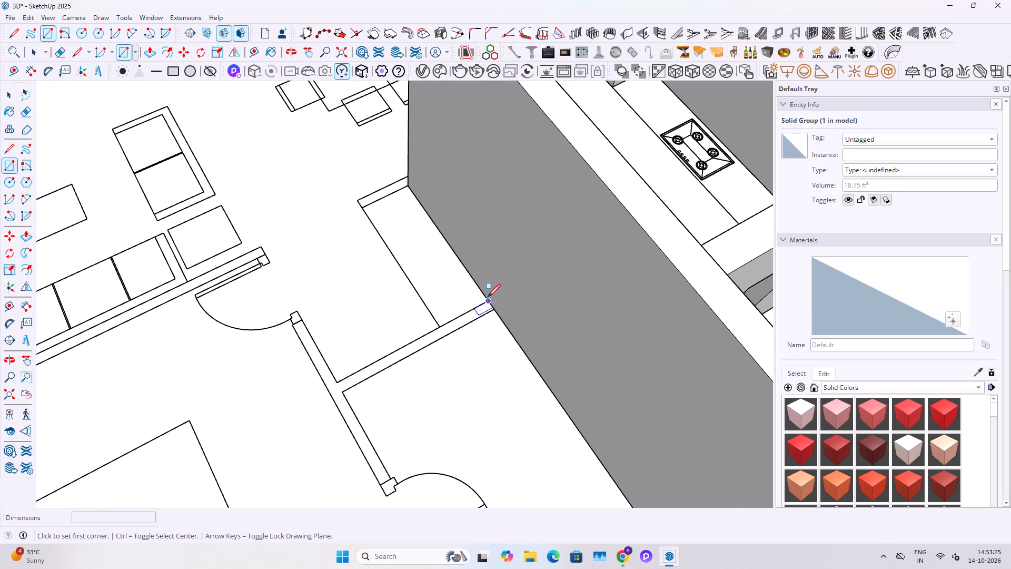
{"action": "scroll", "coordinate": [491, 302], "scroll_direction": "up", "scroll_amount": 9}
{"action": "left_click", "coordinate": [488, 304]}
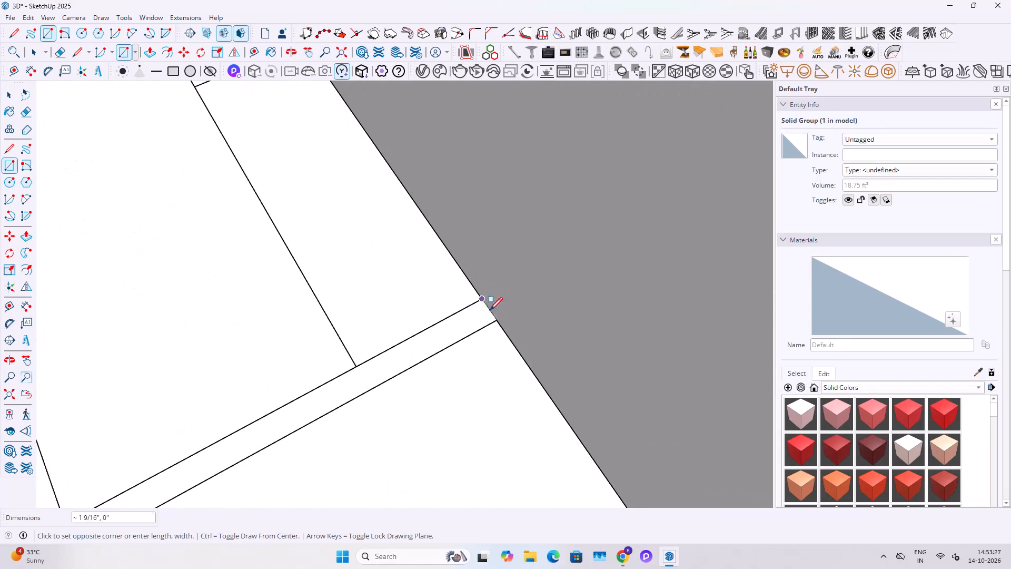
{"action": "scroll", "coordinate": [501, 335], "scroll_direction": "down", "scroll_amount": 10}
{"action": "left_click", "coordinate": [354, 410]}
{"action": "key", "text": "space"}
{"action": "left_click", "coordinate": [372, 401]}
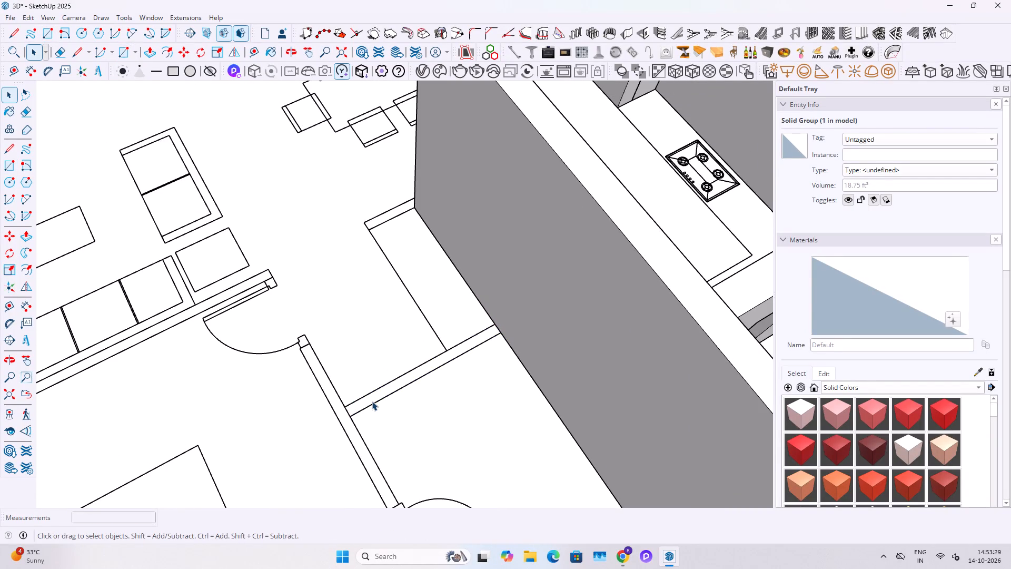
{"action": "scroll", "coordinate": [372, 401], "scroll_direction": "down", "scroll_amount": 6}
{"action": "type", "text": "OP"}
{"action": "left_click", "coordinate": [372, 401]}
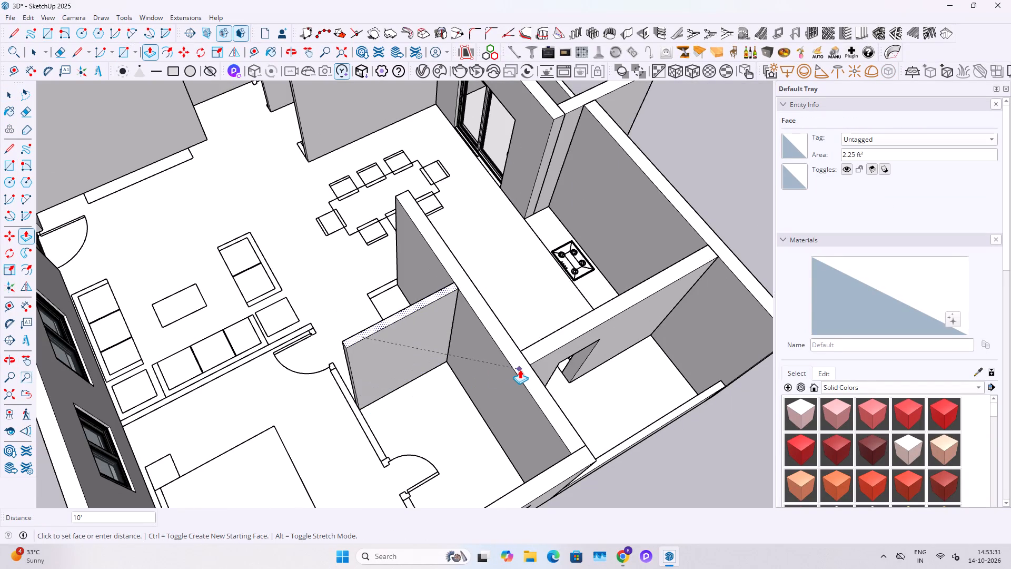
{"action": "left_click", "coordinate": [520, 369]}
Make the new short cross wall beside the recess a group.
{"action": "key", "text": "space"}
{"action": "triple_click", "coordinate": [425, 358]}
{"action": "left_click", "coordinate": [423, 358]}
{"action": "right_click", "coordinate": [423, 358]}
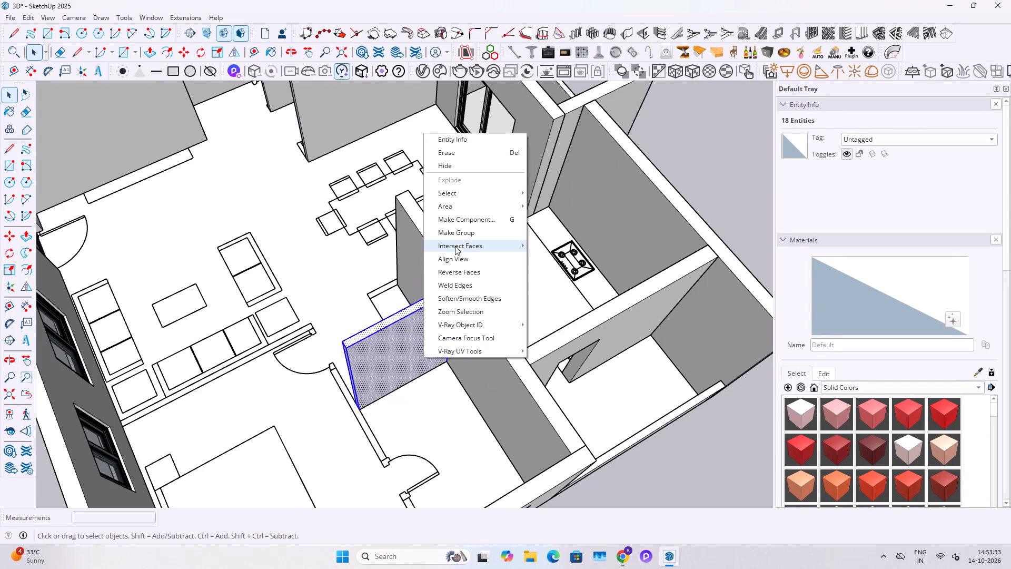
{"action": "left_click", "coordinate": [464, 233]}
Draw the wall strip between the living-room sofas and the bedroom, from the outer wall to the door jamb, and extrude it 10'.
{"action": "middle_click_drag", "start_coordinate": [374, 361], "coordinate": [438, 384], "text": "shift"}
{"action": "scroll", "coordinate": [276, 353], "scroll_direction": "up", "scroll_amount": 5}
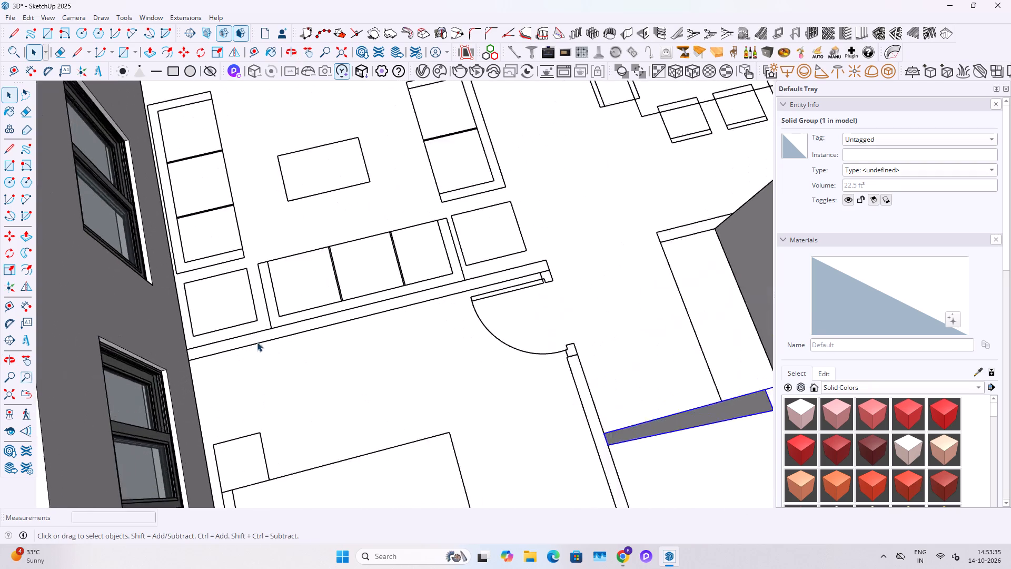
{"action": "scroll", "coordinate": [257, 342], "scroll_direction": "up", "scroll_amount": 5}
{"action": "key", "text": "r"}
{"action": "left_click", "coordinate": [154, 351]}
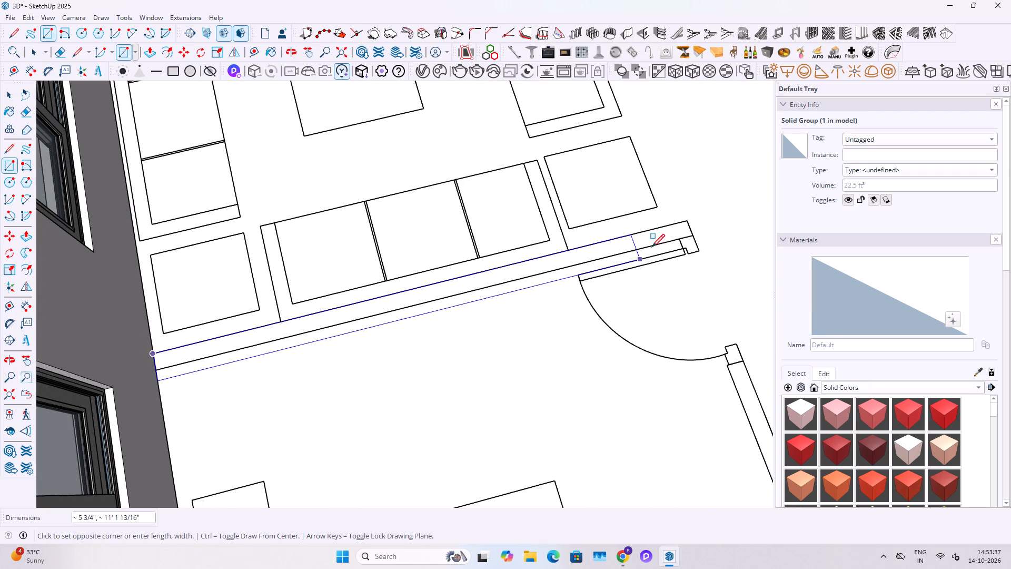
{"action": "left_click", "coordinate": [693, 238]}
{"action": "key", "text": "space"}
{"action": "left_click", "coordinate": [651, 238]}
{"action": "scroll", "coordinate": [591, 252], "scroll_direction": "down", "scroll_amount": 10}
{"action": "key", "text": "p"}
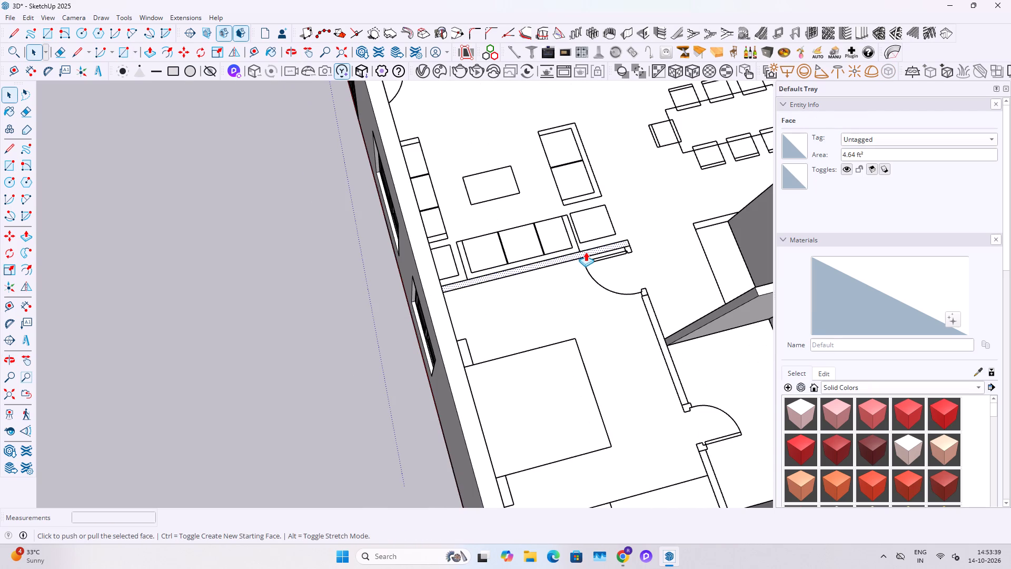
{"action": "left_click", "coordinate": [578, 251]}
{"action": "left_click", "coordinate": [441, 323]}
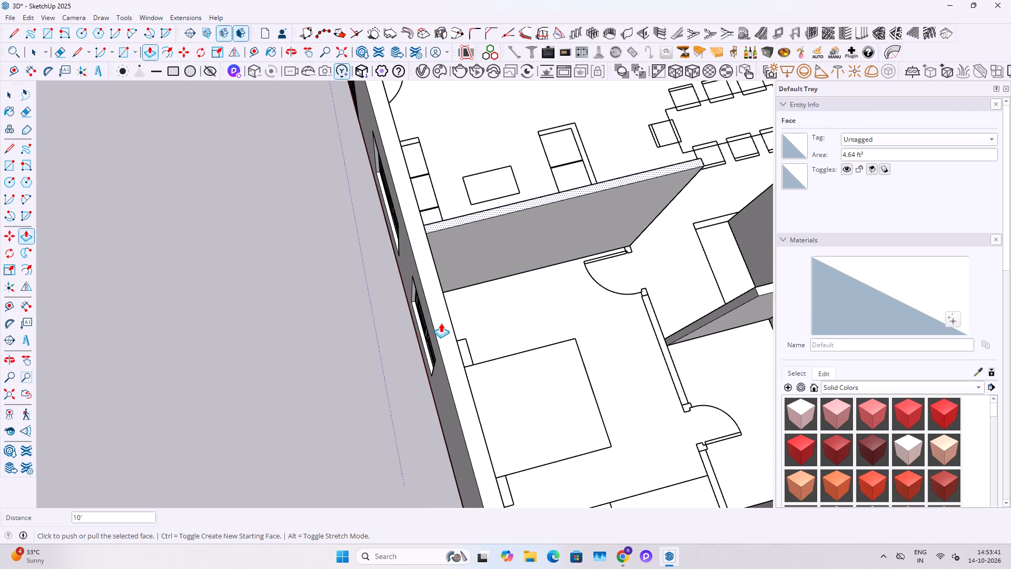
Make the new wall between the living room and bedroom a group.
{"action": "key", "text": "space"}
{"action": "triple_click", "coordinate": [505, 240]}
{"action": "left_click", "coordinate": [505, 240]}
{"action": "right_click", "coordinate": [506, 239]}
{"action": "left_click", "coordinate": [550, 342]}
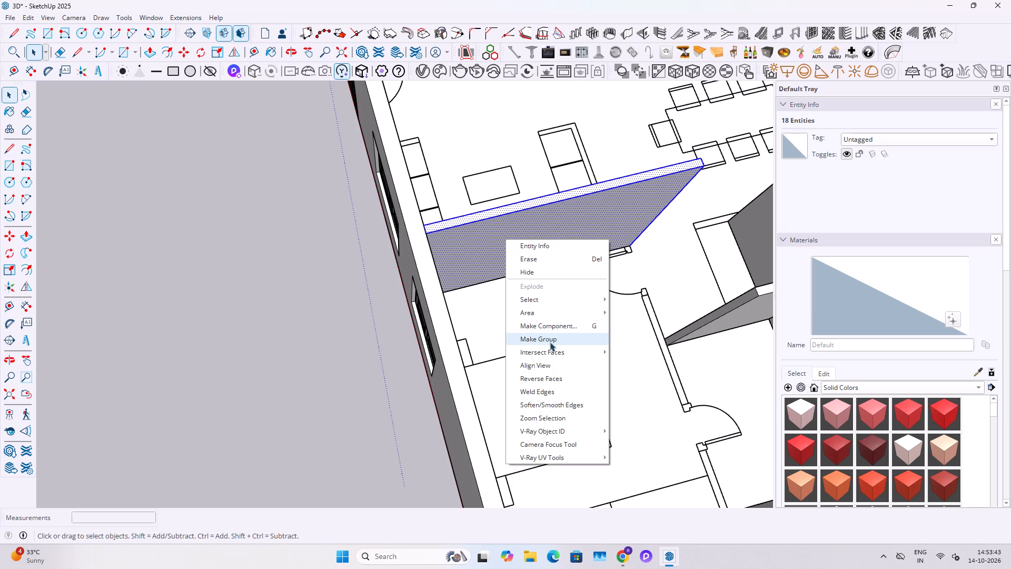
Draw the bedroom's inner side wall strip on the plan, from the living-room wall's end to the outer wall, across both doorways.
{"action": "scroll", "coordinate": [662, 250], "scroll_direction": "up", "scroll_amount": 14}
{"action": "key", "text": "r"}
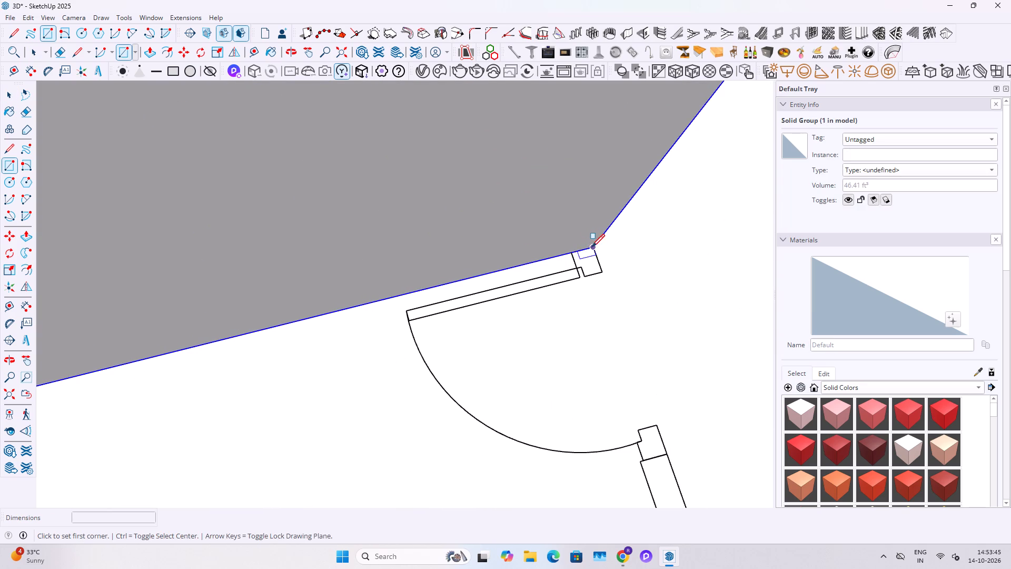
{"action": "left_click", "coordinate": [592, 248]}
{"action": "scroll", "coordinate": [528, 307], "scroll_direction": "down", "scroll_amount": 20}
{"action": "scroll", "coordinate": [528, 307], "scroll_direction": "down", "scroll_amount": 1}
{"action": "middle_click_drag", "start_coordinate": [568, 405], "coordinate": [538, 350]}
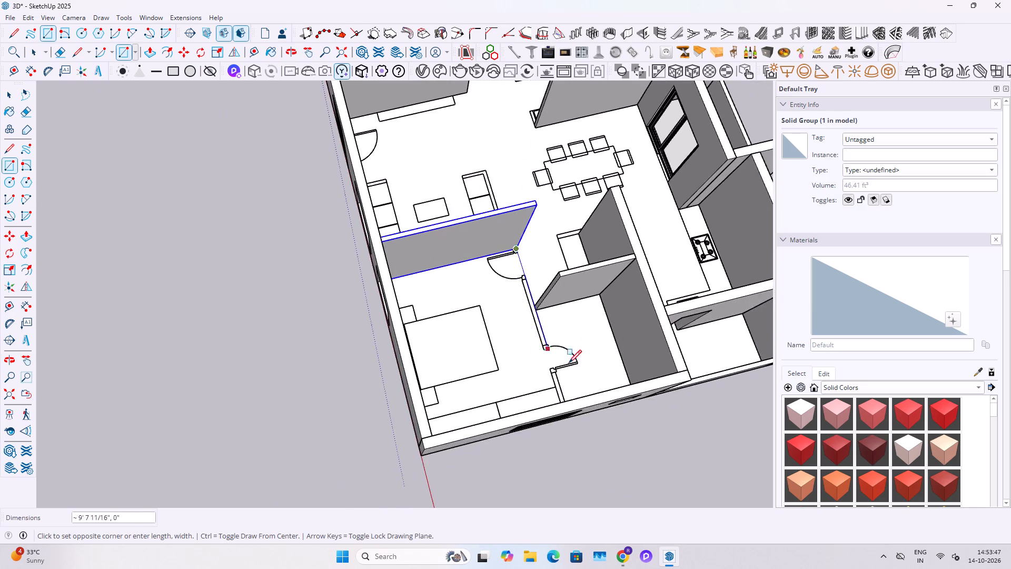
{"action": "scroll", "coordinate": [569, 367], "scroll_direction": "up", "scroll_amount": 14}
{"action": "left_click", "coordinate": [559, 469]}
{"action": "key", "text": "space"}
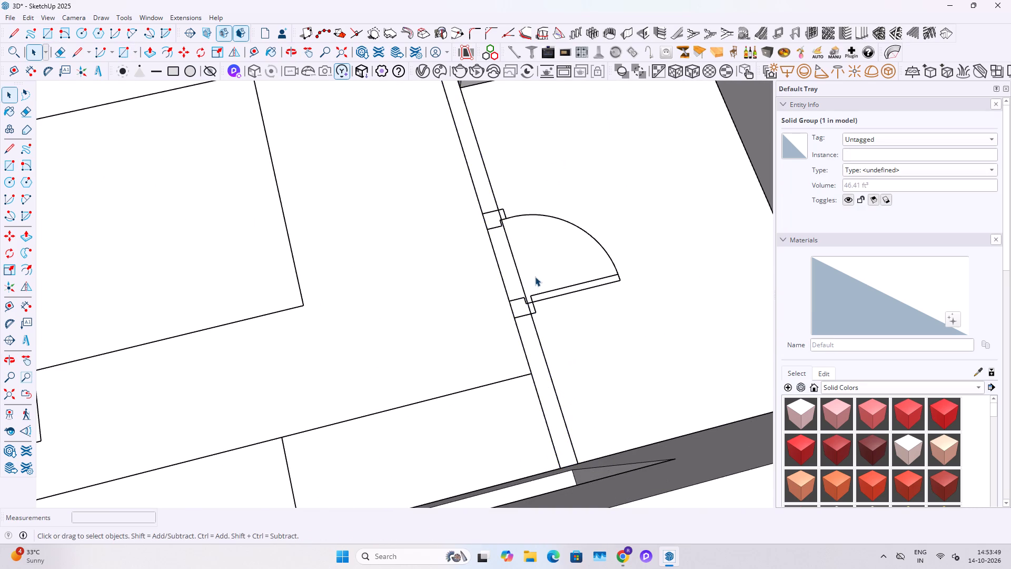
{"action": "key", "text": "space"}
Place guide lines across the side wall strip at the jambs of both door openings on the plan.
{"action": "scroll", "coordinate": [535, 277], "scroll_direction": "up", "scroll_amount": 7}
{"action": "key", "text": "t"}
{"action": "double_click", "coordinate": [529, 311]}
{"action": "scroll", "coordinate": [529, 310], "scroll_direction": "down", "scroll_amount": 5}
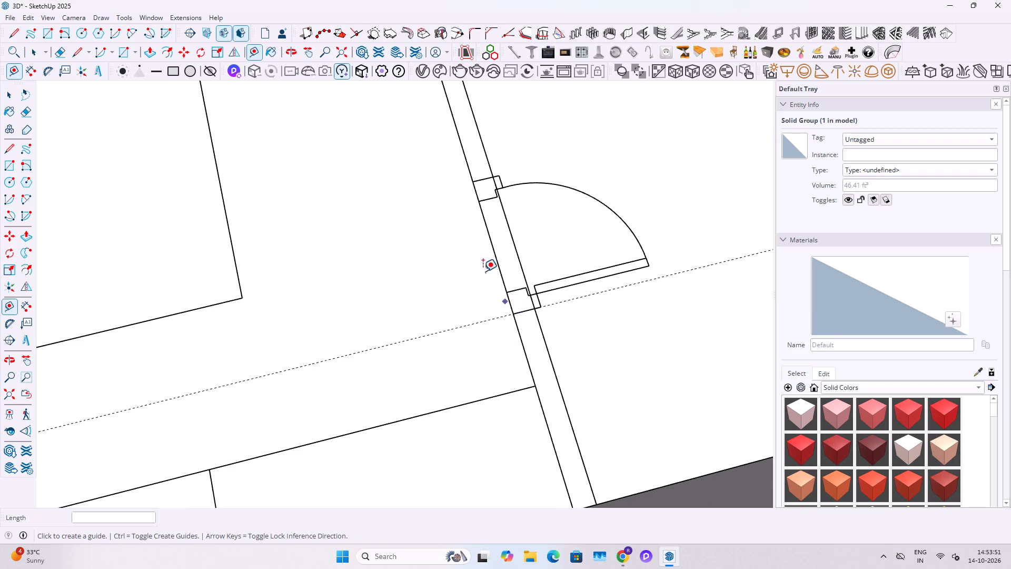
{"action": "middle_click_drag", "start_coordinate": [483, 271], "coordinate": [548, 496], "text": "shift"}
{"action": "scroll", "coordinate": [540, 356], "scroll_direction": "up", "scroll_amount": 4}
{"action": "double_click", "coordinate": [548, 411]}
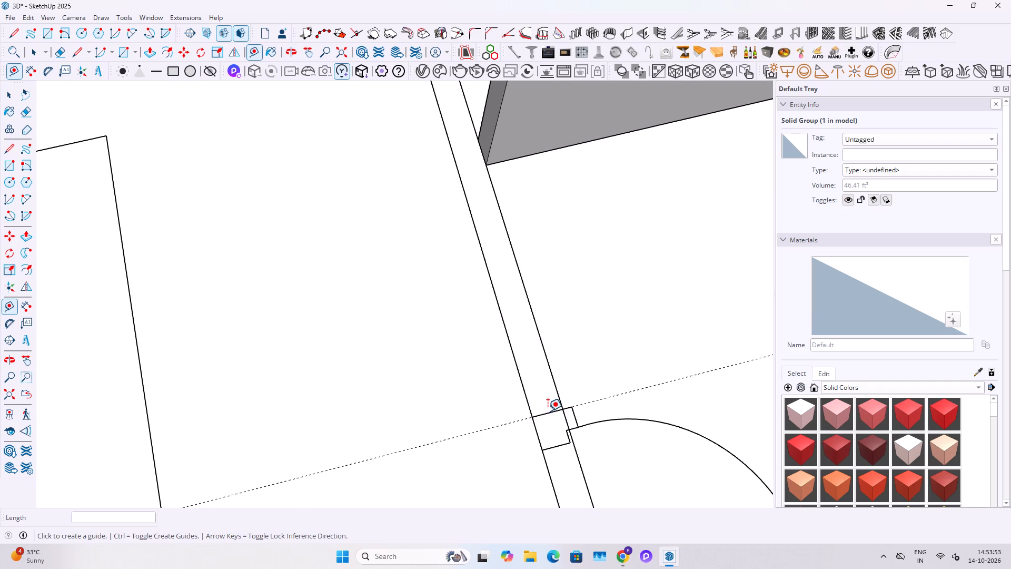
{"action": "scroll", "coordinate": [549, 406], "scroll_direction": "down", "scroll_amount": 7}
{"action": "middle_click_drag", "start_coordinate": [343, 257], "coordinate": [367, 447], "text": "shift"}
{"action": "scroll", "coordinate": [494, 253], "scroll_direction": "up", "scroll_amount": 7}
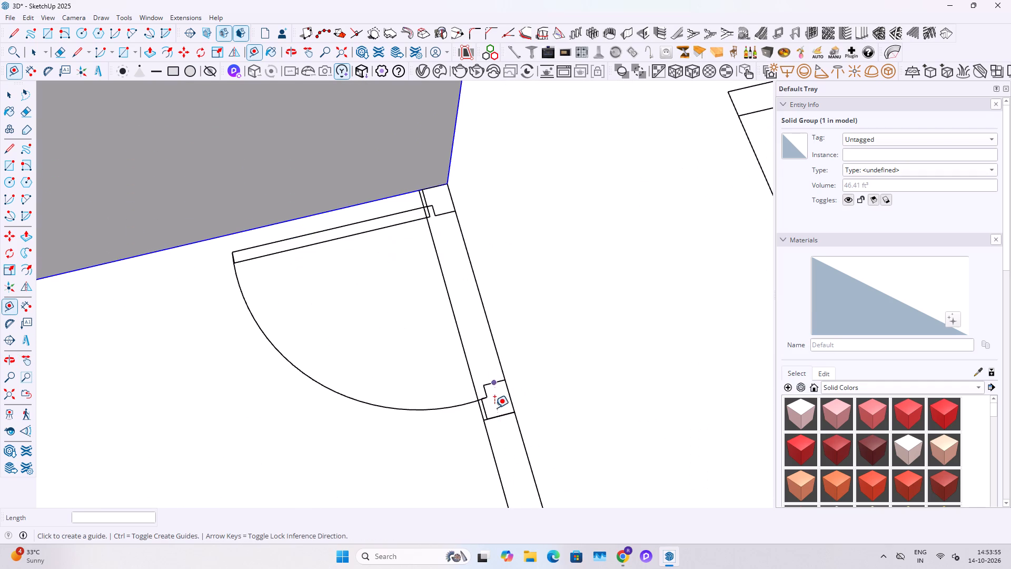
{"action": "double_click", "coordinate": [497, 418]}
{"action": "double_click", "coordinate": [436, 187]}
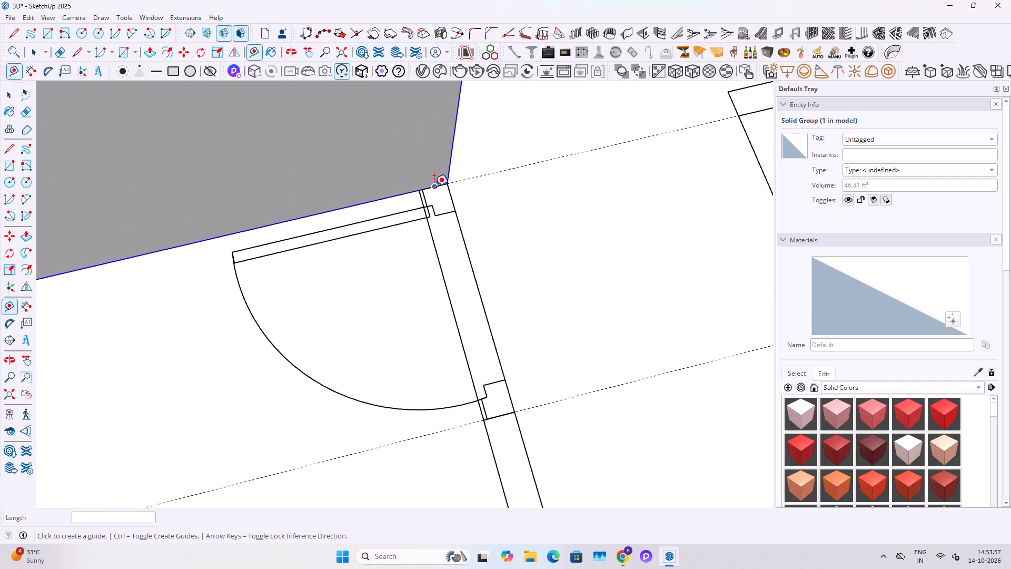
{"action": "key", "text": "space"}
Extrude the bedroom's side wall strip 10'.
{"action": "scroll", "coordinate": [431, 188], "scroll_direction": "down", "scroll_amount": 6}
{"action": "key", "text": "space"}
{"action": "left_click", "coordinate": [484, 341]}
{"action": "left_click", "coordinate": [478, 344]}
{"action": "scroll", "coordinate": [478, 344], "scroll_direction": "down", "scroll_amount": 6}
{"action": "key", "text": "p"}
{"action": "left_click", "coordinate": [478, 344]}
{"action": "scroll", "coordinate": [468, 337], "scroll_direction": "down", "scroll_amount": 5}
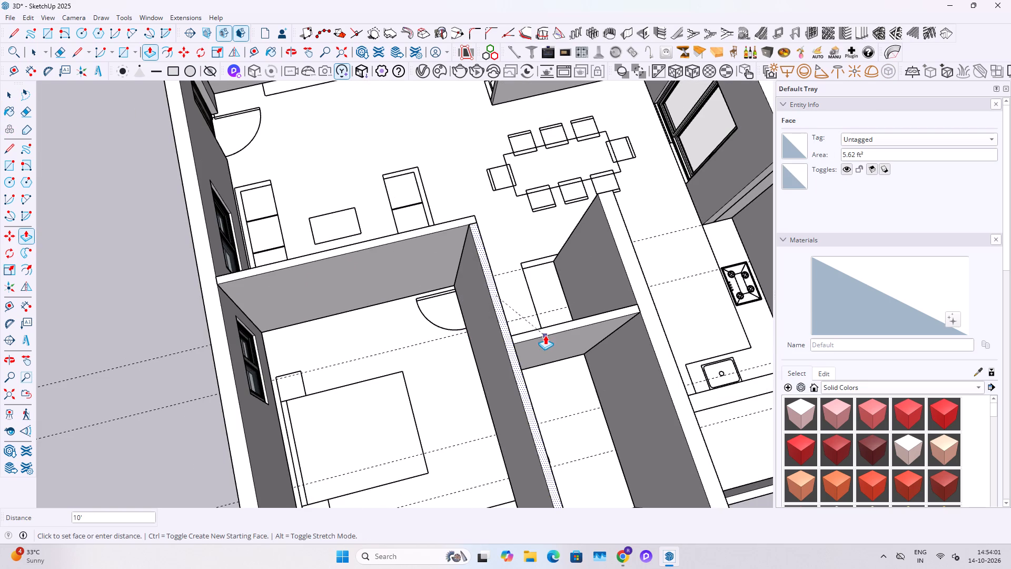
{"action": "left_click", "coordinate": [545, 335]}
Place vertical guides on the side wall face at both jambs of the bedroom door, 3' apart from the living-room end.
{"action": "middle_click_drag", "start_coordinate": [397, 246], "coordinate": [120, 220]}
{"action": "scroll", "coordinate": [369, 394], "scroll_direction": "up", "scroll_amount": 5}
{"action": "key", "text": "space"}
{"action": "middle_click_drag", "start_coordinate": [469, 375], "coordinate": [283, 371]}
{"action": "scroll", "coordinate": [366, 378], "scroll_direction": "up", "scroll_amount": 2}
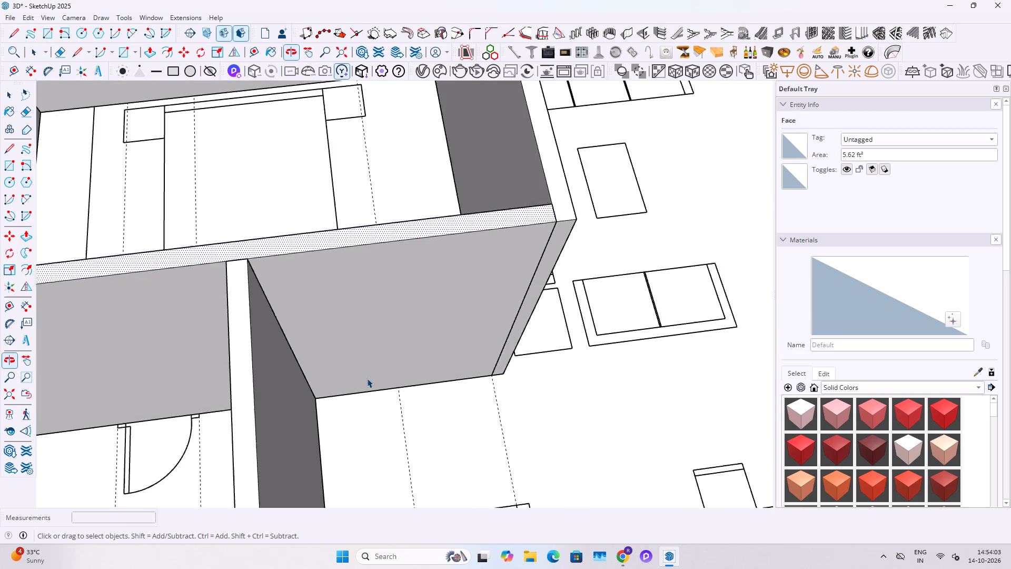
{"action": "scroll", "coordinate": [367, 378], "scroll_direction": "up", "scroll_amount": 2}
{"action": "key", "text": "t"}
{"action": "left_click", "coordinate": [542, 329]}
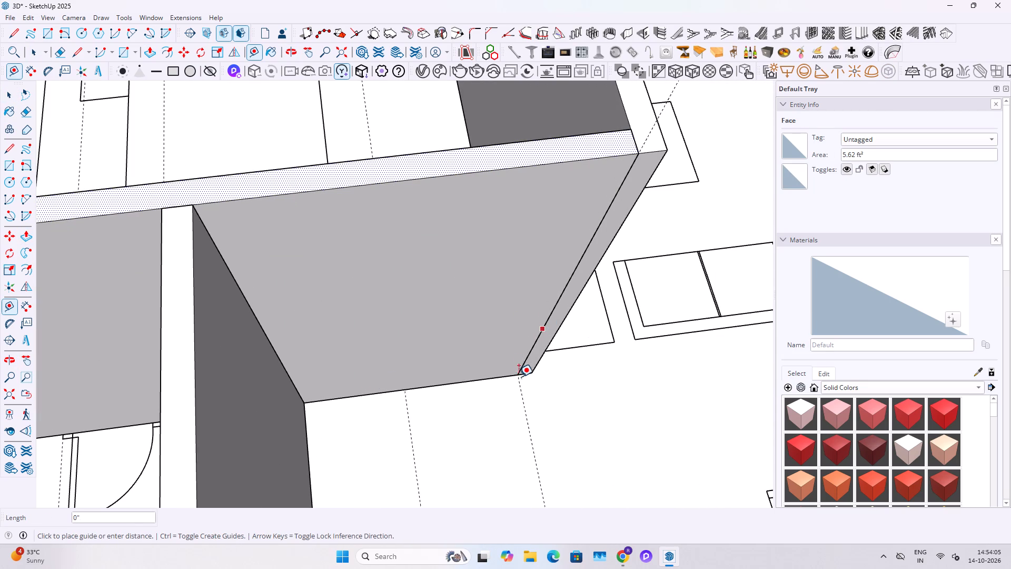
{"action": "left_click", "coordinate": [519, 372]}
{"action": "left_click", "coordinate": [543, 333]}
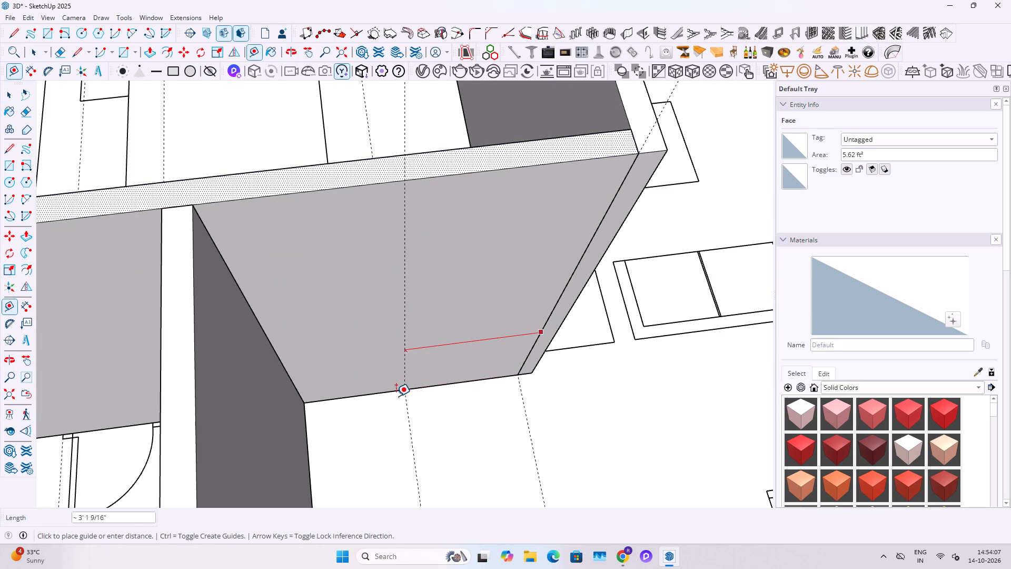
{"action": "left_click", "coordinate": [404, 390]}
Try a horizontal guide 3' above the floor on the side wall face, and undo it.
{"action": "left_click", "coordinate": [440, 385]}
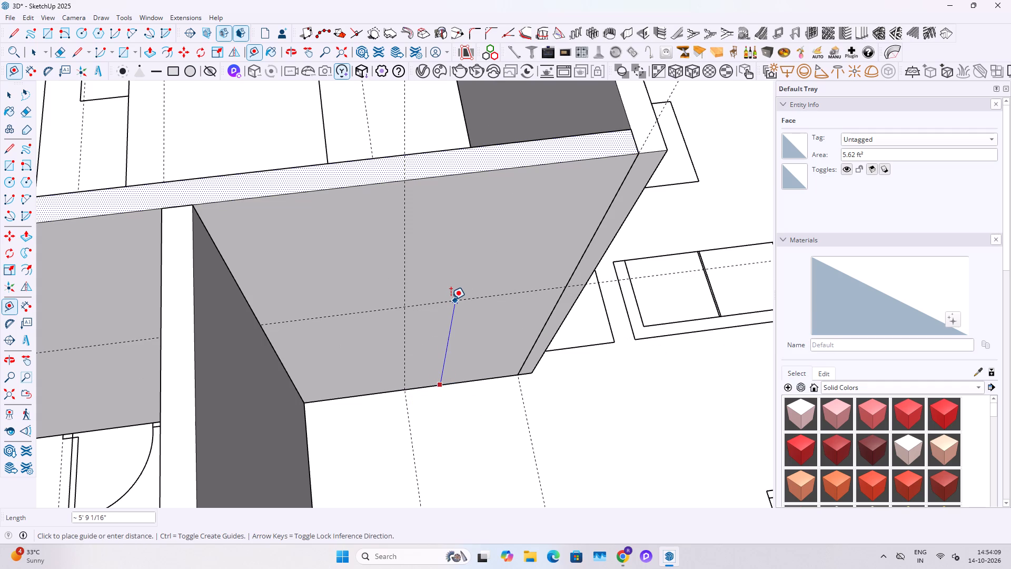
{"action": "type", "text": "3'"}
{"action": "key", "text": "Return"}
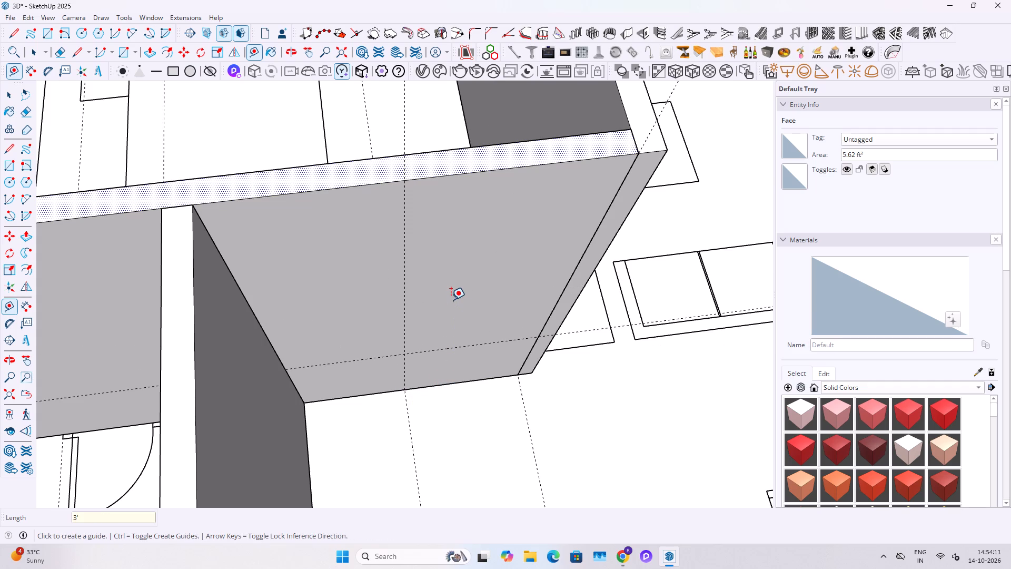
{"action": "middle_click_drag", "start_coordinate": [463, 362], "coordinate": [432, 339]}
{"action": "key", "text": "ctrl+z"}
Place a horizontal guide 7' above the floor on the side wall face for the door heads.
{"action": "left_click", "coordinate": [444, 402]}
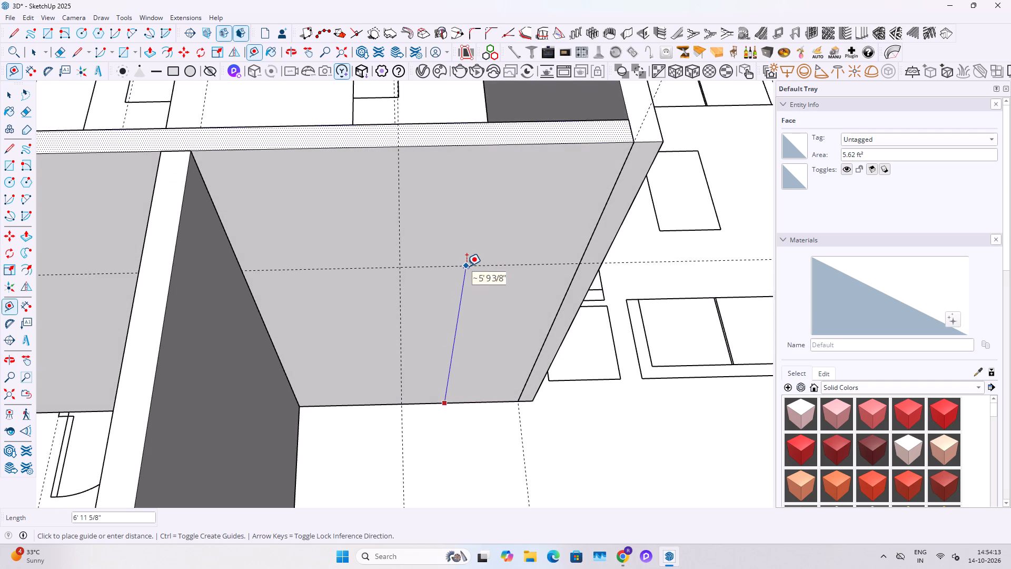
{"action": "key", "text": "8"}
{"action": "key", "text": "BackSpace"}
{"action": "type", "text": "7'"}
{"action": "key", "text": "Return"}
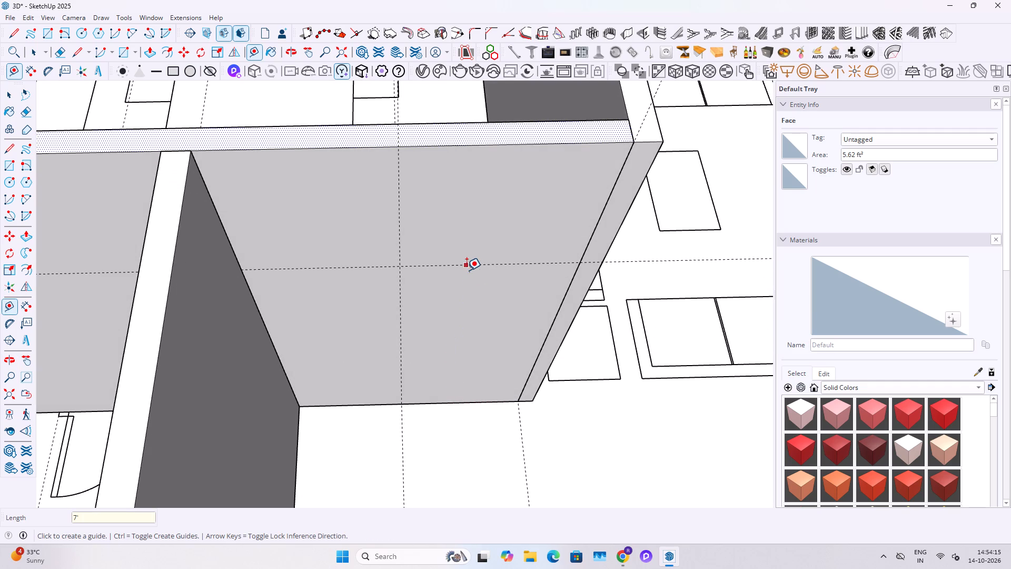
Draw a 7' by 3' bedroom door rectangle at the wall's living-room end and push it through the 4 1/2" thickness.
{"action": "key", "text": "space"}
{"action": "left_click", "coordinate": [449, 299]}
{"action": "key", "text": "r"}
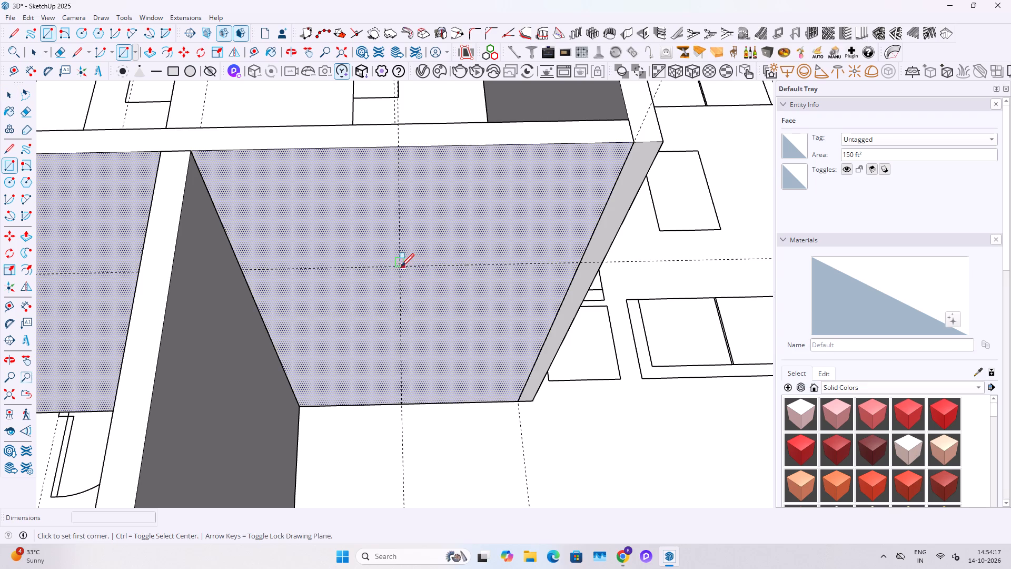
{"action": "left_click", "coordinate": [401, 268]}
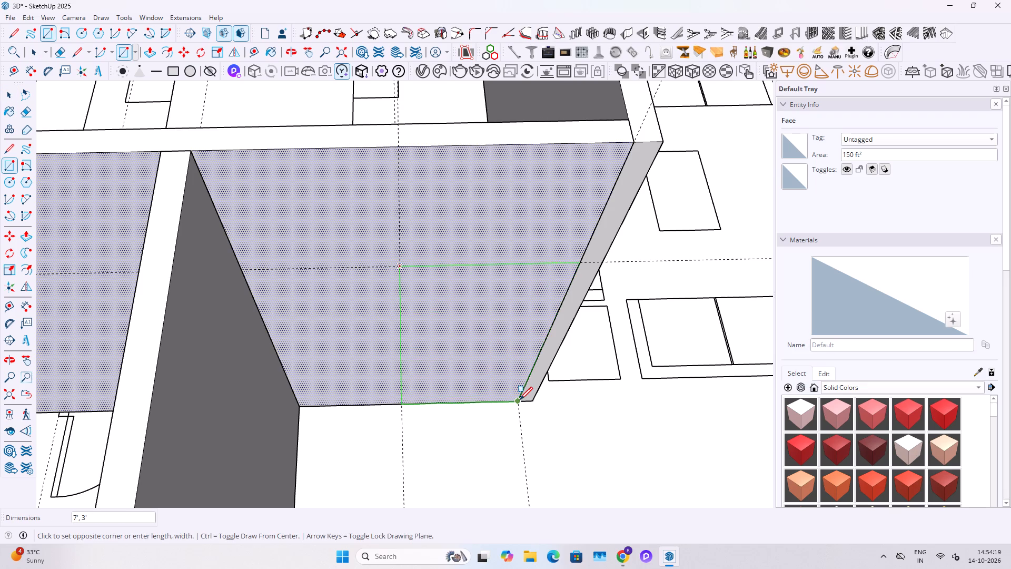
{"action": "left_click", "coordinate": [520, 401]}
{"action": "key", "text": "space"}
{"action": "left_click", "coordinate": [496, 369]}
{"action": "key", "text": "p"}
{"action": "left_click", "coordinate": [495, 369]}
{"action": "left_click", "coordinate": [463, 330]}
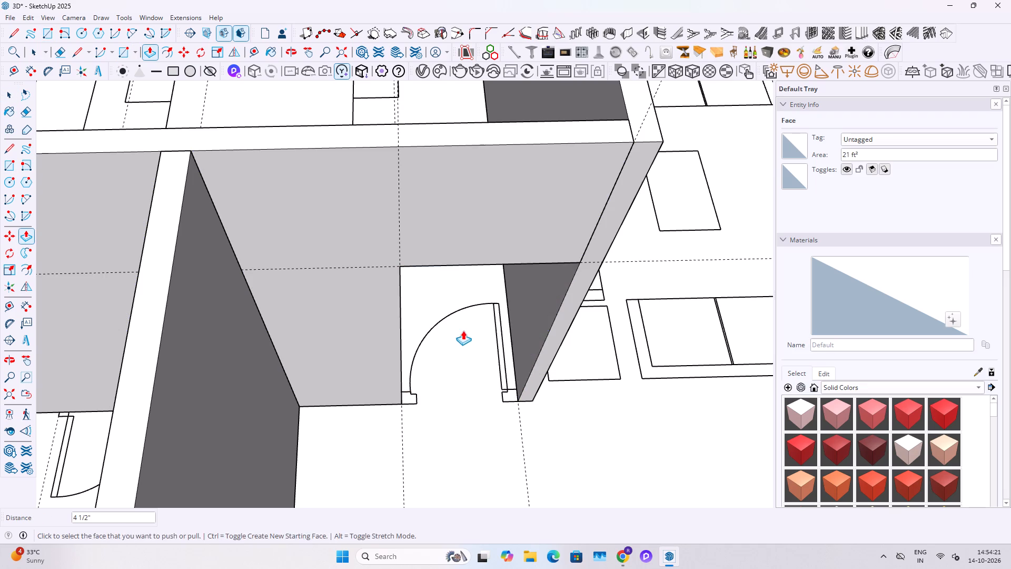
Place vertical guides on the side wall face at both jambs of the second door, in the small room.
{"action": "key", "text": "space"}
{"action": "scroll", "coordinate": [463, 327], "scroll_direction": "down", "scroll_amount": 5}
{"action": "middle_click_drag", "start_coordinate": [174, 367], "coordinate": [257, 341]}
{"action": "scroll", "coordinate": [274, 387], "scroll_direction": "up", "scroll_amount": 5}
{"action": "key", "text": "r"}
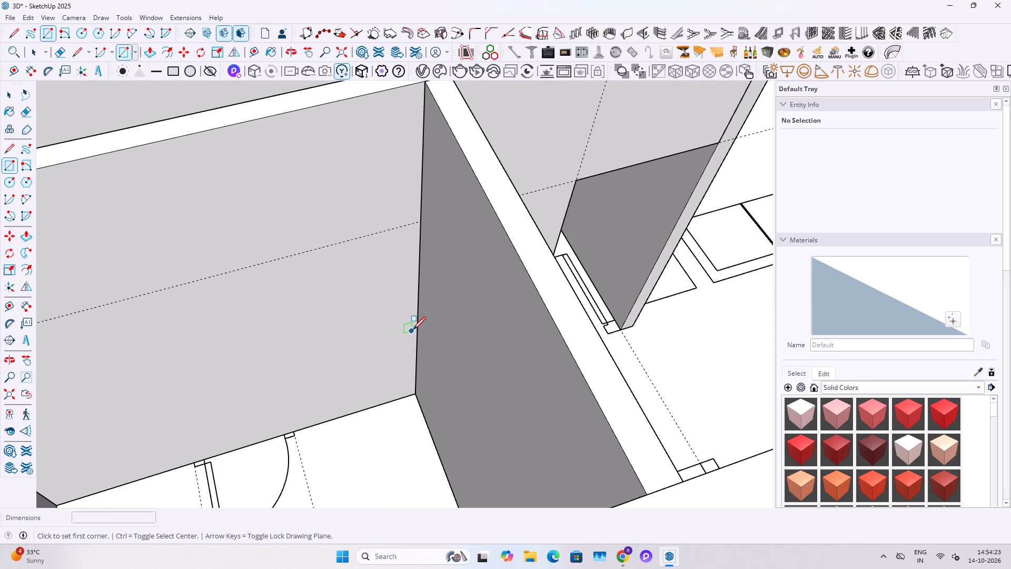
{"action": "key", "text": "space"}
{"action": "key", "text": "t"}
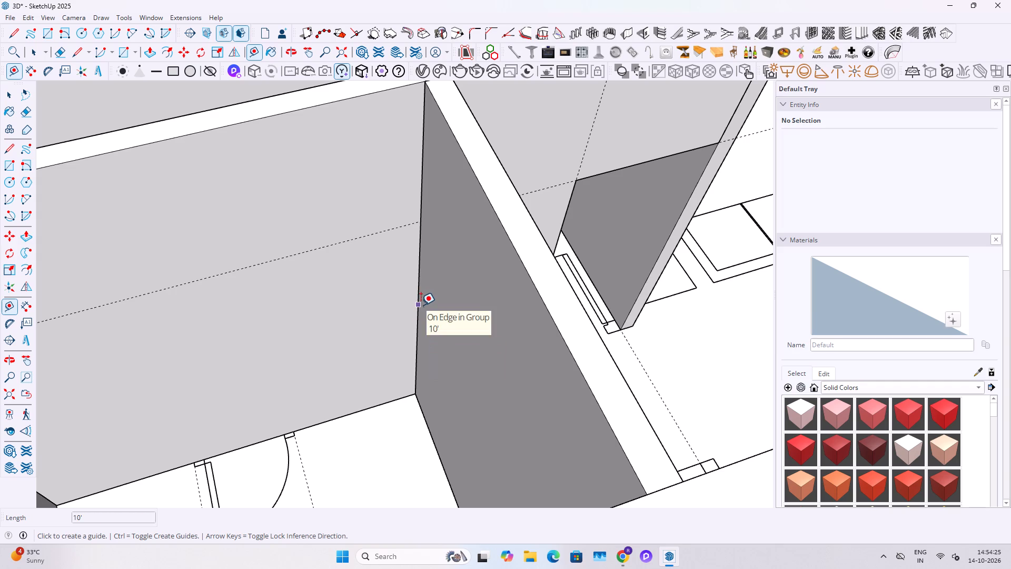
{"action": "left_click", "coordinate": [421, 305]}
{"action": "left_click", "coordinate": [291, 429]}
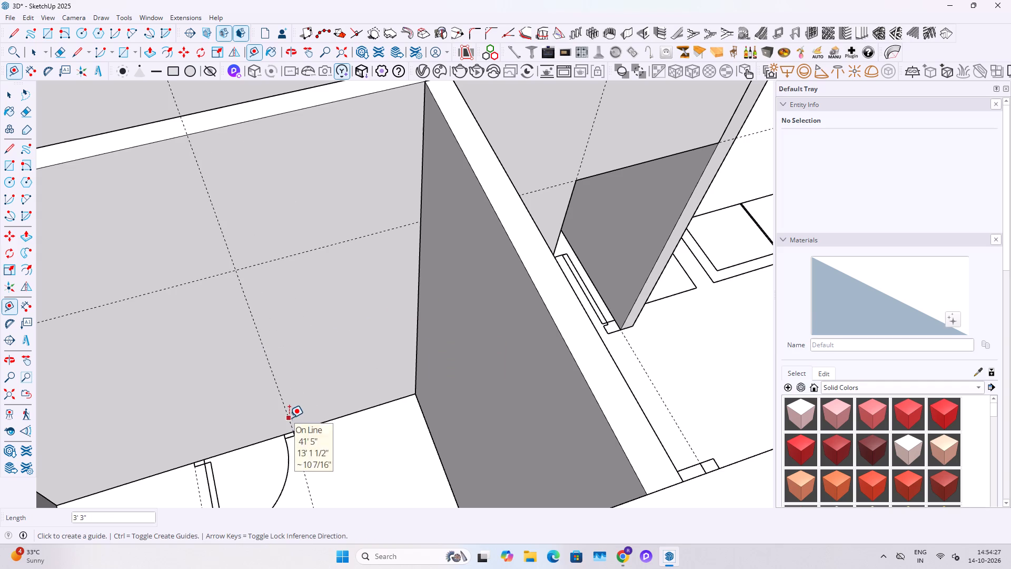
{"action": "left_click", "coordinate": [289, 418]}
{"action": "middle_click_drag", "start_coordinate": [243, 428], "coordinate": [323, 373], "text": "shift"}
{"action": "left_click", "coordinate": [265, 410]}
{"action": "key", "text": "space"}
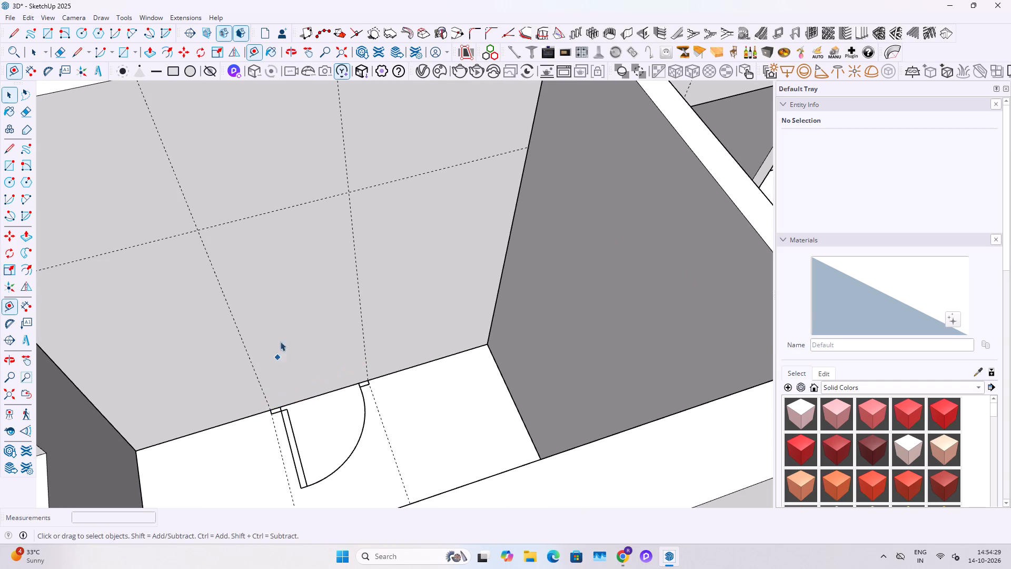
Draw the second door rectangle from the 7' guide to the floor between its jamb guides and push it through 4 1/2".
{"action": "left_click", "coordinate": [282, 330]}
{"action": "key", "text": "r"}
{"action": "left_click_drag", "start_coordinate": [197, 230], "coordinate": [213, 236]}
{"action": "left_click", "coordinate": [373, 384]}
{"action": "key", "text": "space"}
{"action": "left_click", "coordinate": [319, 371]}
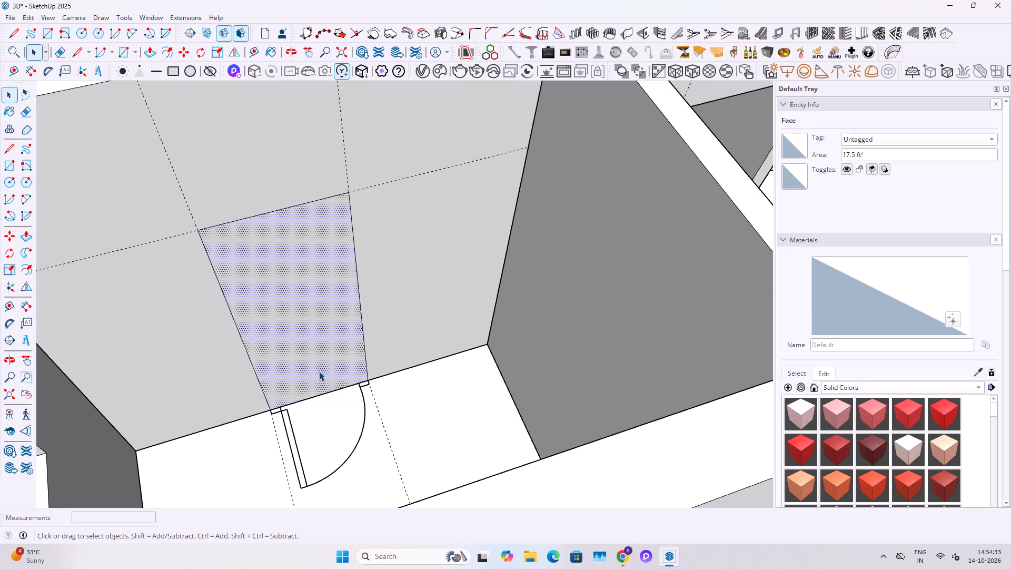
{"action": "key", "text": "p"}
{"action": "left_click", "coordinate": [319, 371]}
{"action": "left_click", "coordinate": [290, 325]}
{"action": "key", "text": "space"}
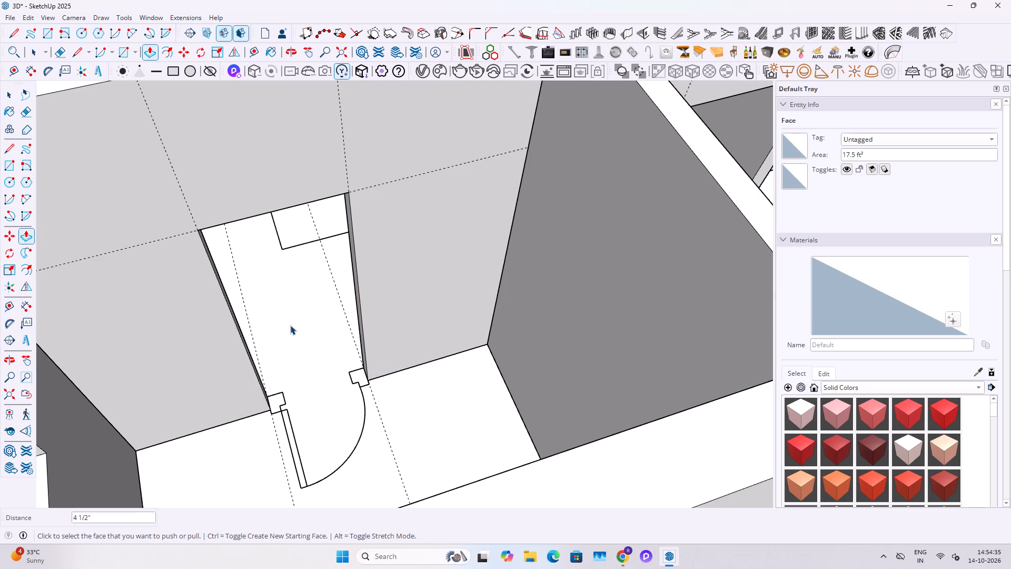
Group all the geometry of the bedroom partition wall that contains the two new door openings.
{"action": "key", "text": "Escape"}
{"action": "key", "text": "Escape"}
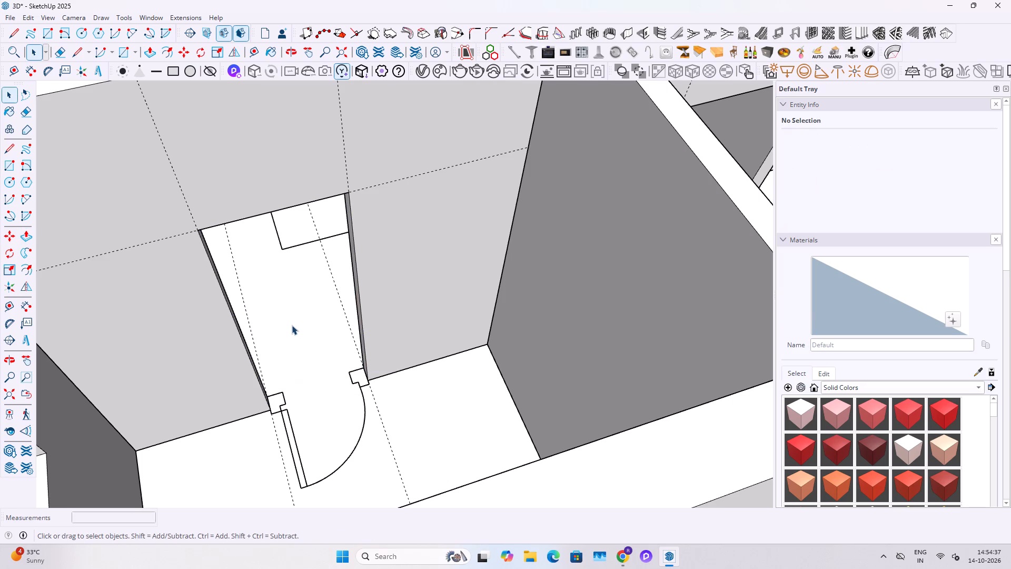
{"action": "scroll", "coordinate": [316, 340], "scroll_direction": "down", "scroll_amount": 5}
{"action": "middle_click_drag", "start_coordinate": [335, 322], "coordinate": [429, 337]}
{"action": "triple_click", "coordinate": [372, 269]}
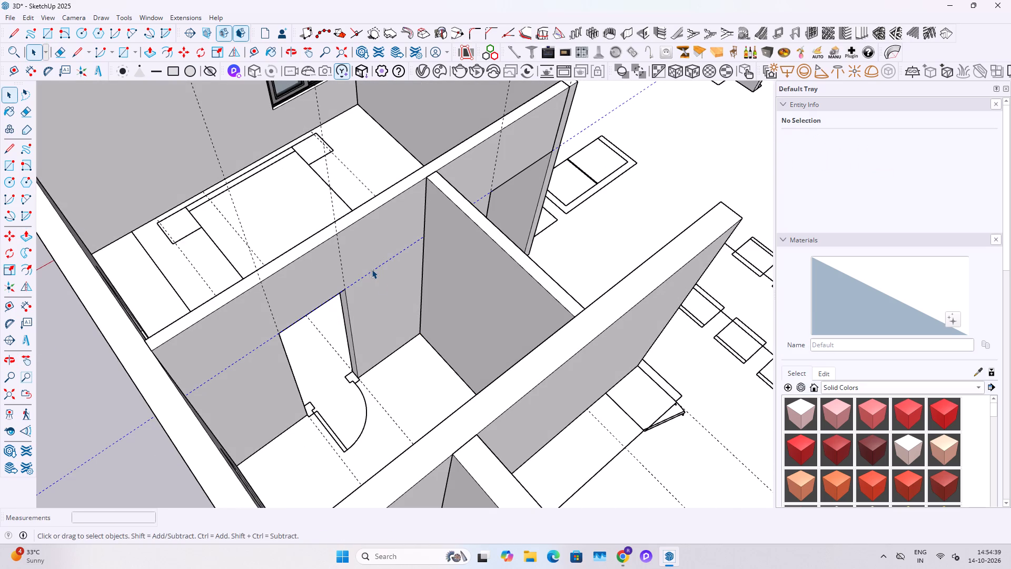
{"action": "triple_click", "coordinate": [350, 251]}
{"action": "right_click", "coordinate": [350, 251]}
{"action": "left_click", "coordinate": [390, 348]}
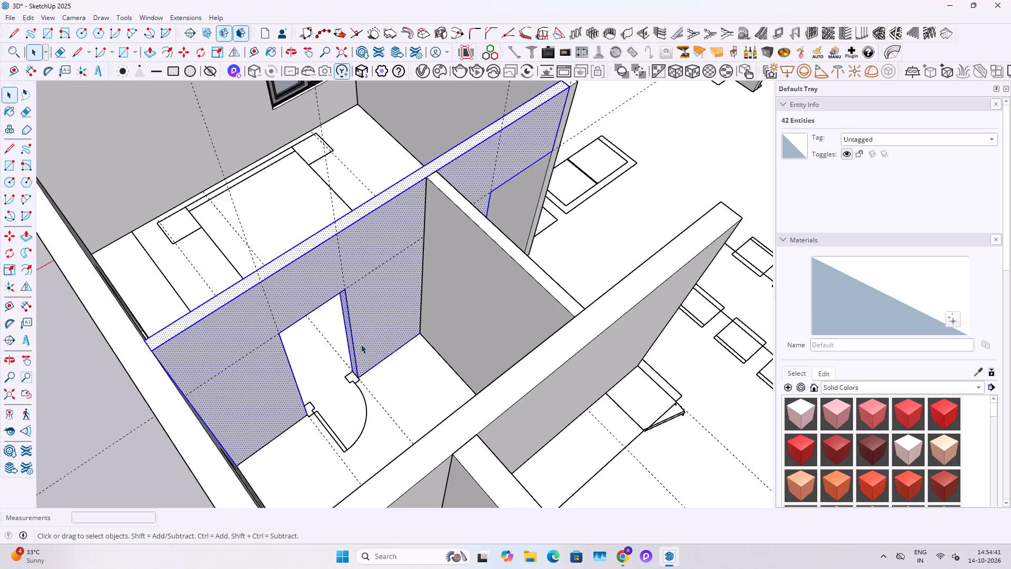
Examine the partitions and door openings around the bedroom, living, dining and kitchen areas from several angles against the floor plan.
{"action": "scroll", "coordinate": [347, 340], "scroll_direction": "down", "scroll_amount": 9}
{"action": "middle_click_drag", "start_coordinate": [411, 331], "coordinate": [408, 362]}
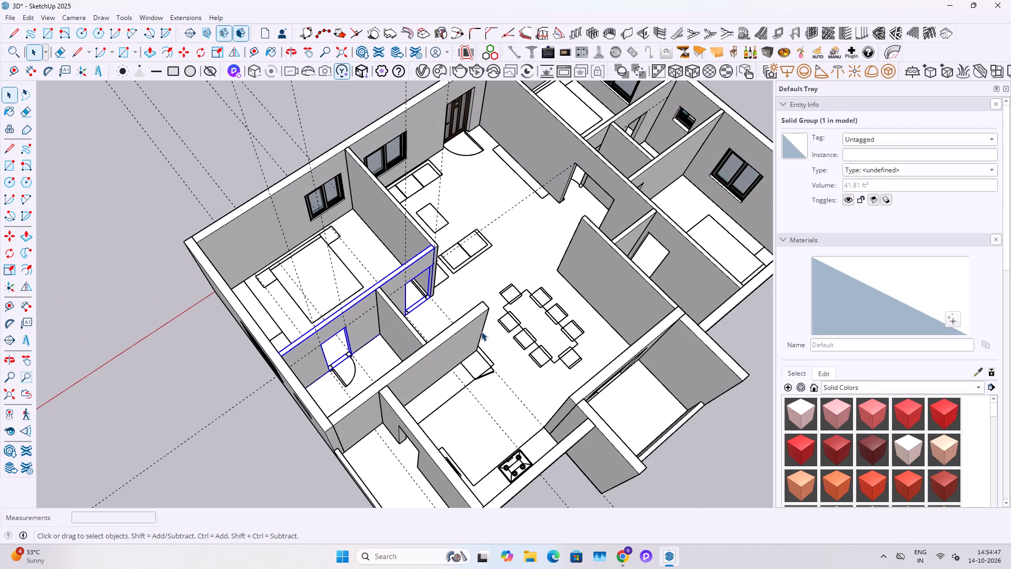
{"action": "middle_click_drag", "start_coordinate": [560, 244], "coordinate": [245, 268]}
{"action": "scroll", "coordinate": [456, 277], "scroll_direction": "up", "scroll_amount": 1}
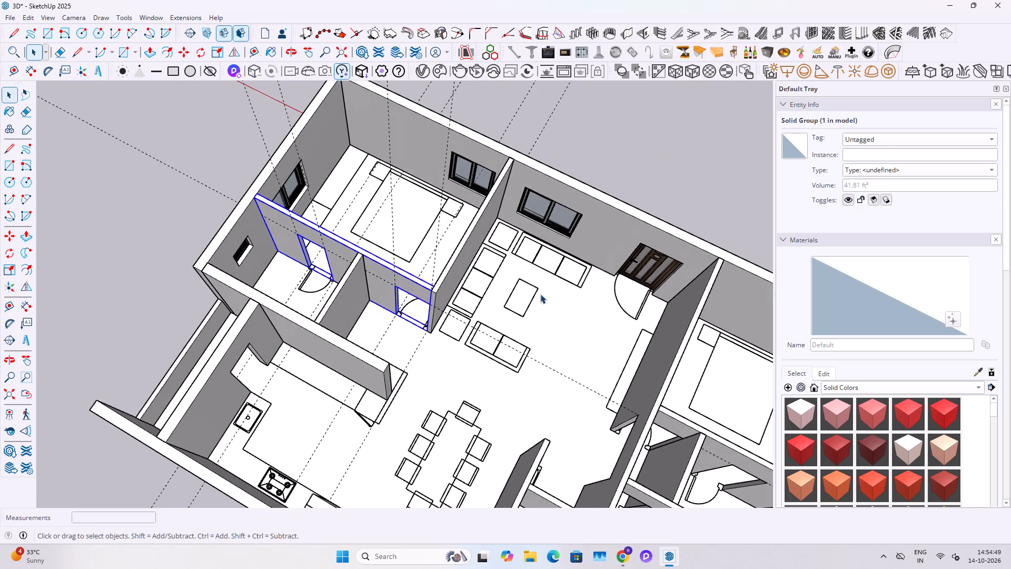
{"action": "middle_click_drag", "start_coordinate": [571, 310], "coordinate": [444, 316]}
{"action": "scroll", "coordinate": [381, 317], "scroll_direction": "up", "scroll_amount": 4}
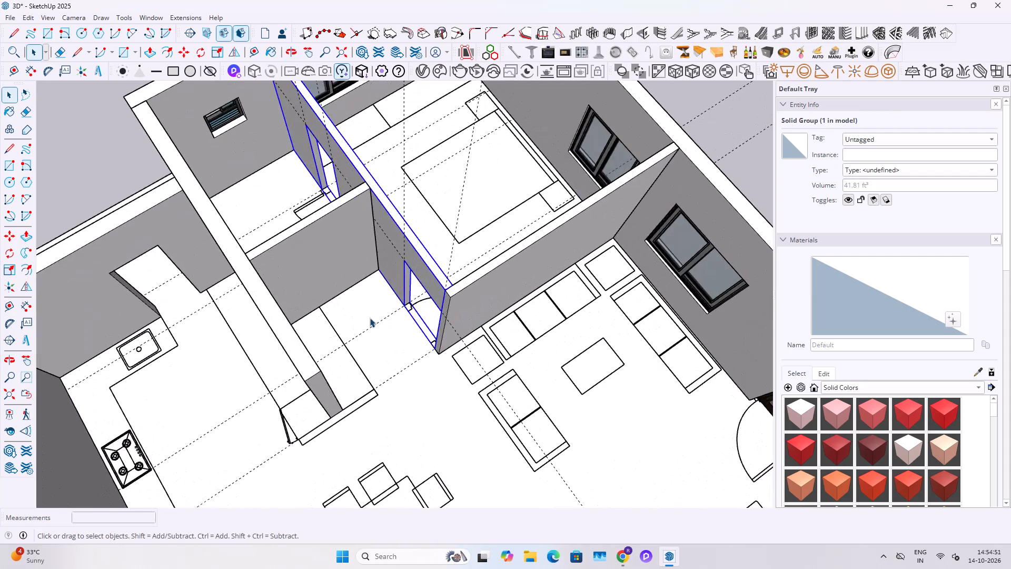
{"action": "middle_click_drag", "start_coordinate": [392, 323], "coordinate": [303, 200], "text": "shift"}
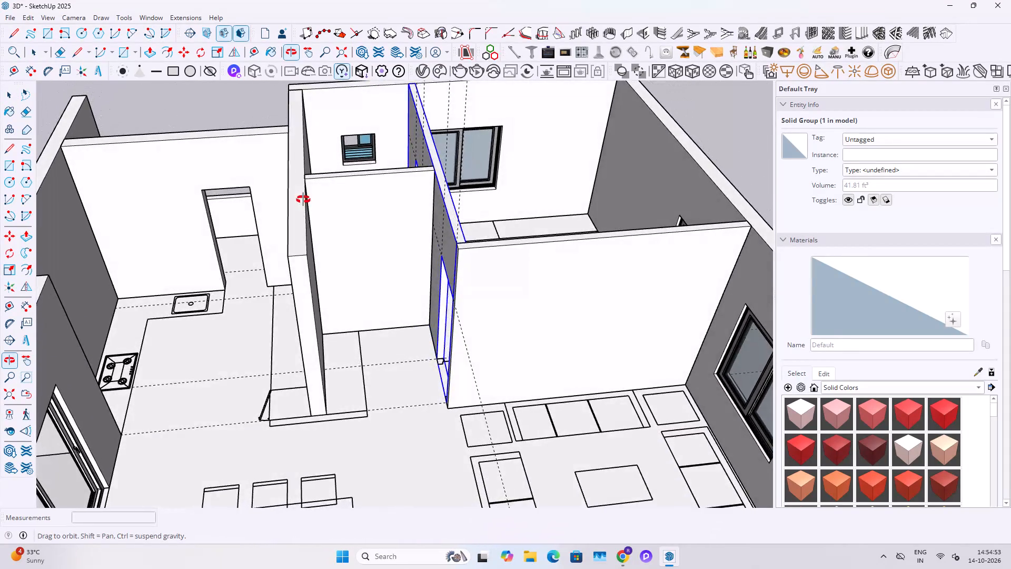
{"action": "middle_click_drag", "start_coordinate": [303, 200], "coordinate": [314, 290], "text": "shift"}
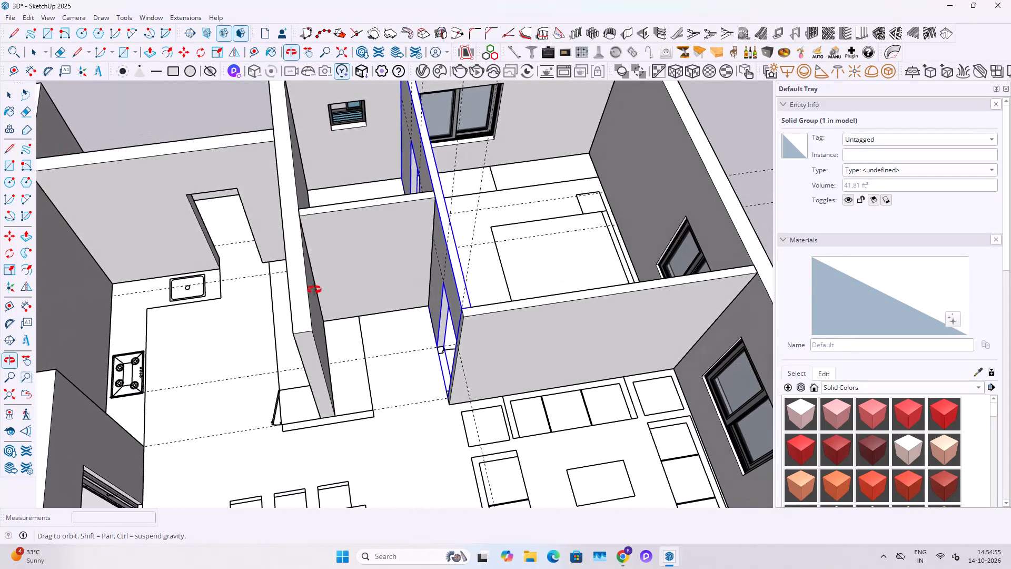
{"action": "middle_click_drag", "start_coordinate": [314, 290], "coordinate": [353, 304], "text": "shift"}
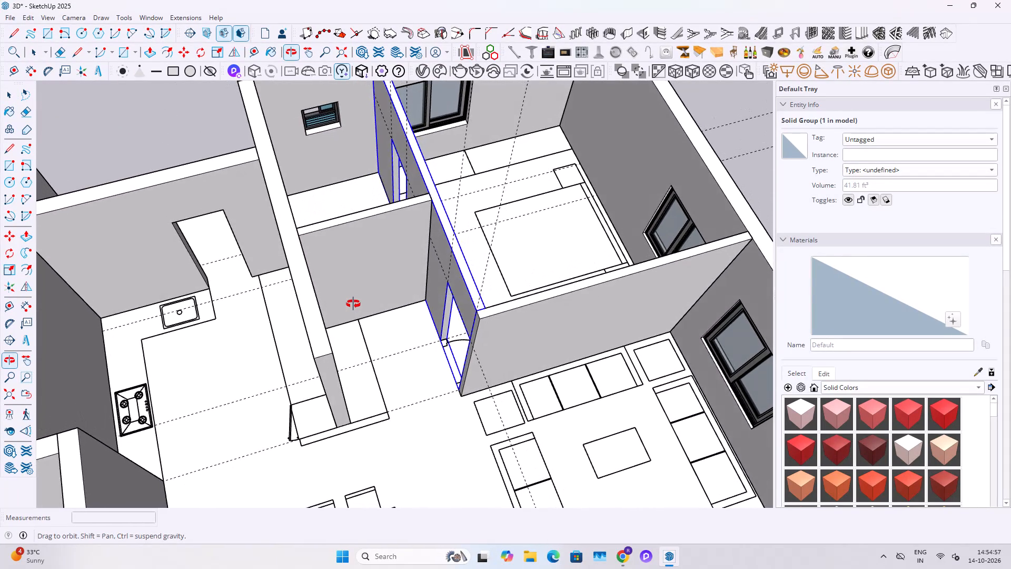
{"action": "middle_click_drag", "start_coordinate": [353, 304], "coordinate": [356, 236], "text": "shift"}
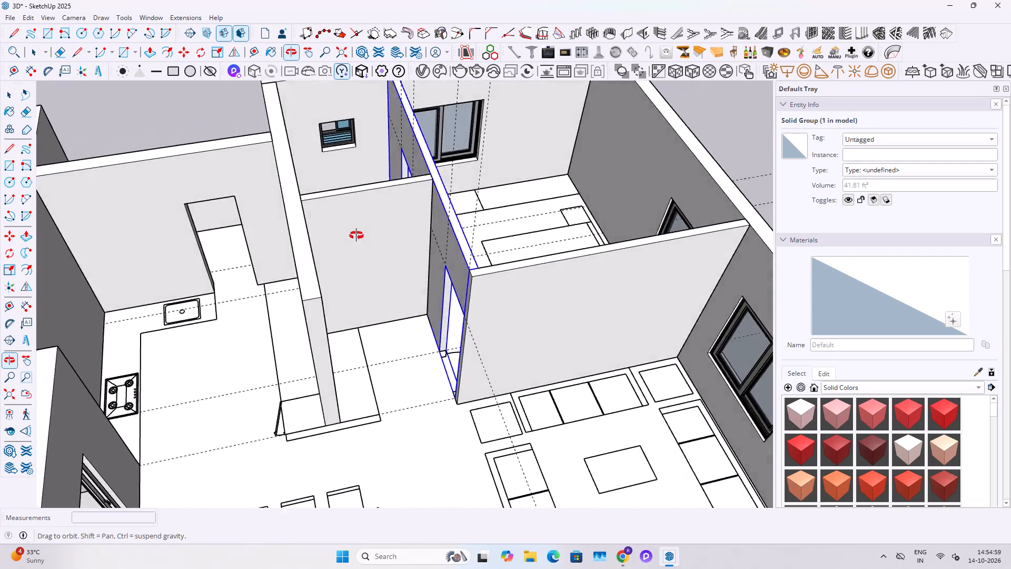
{"action": "middle_click_drag", "start_coordinate": [356, 236], "coordinate": [248, 284], "text": "shift"}
{"action": "scroll", "coordinate": [305, 278], "scroll_direction": "down", "scroll_amount": 4}
{"action": "middle_click_drag", "start_coordinate": [390, 316], "coordinate": [133, 283], "text": "shift"}
{"action": "middle_click_drag", "start_coordinate": [409, 282], "coordinate": [532, 300], "text": "shift"}
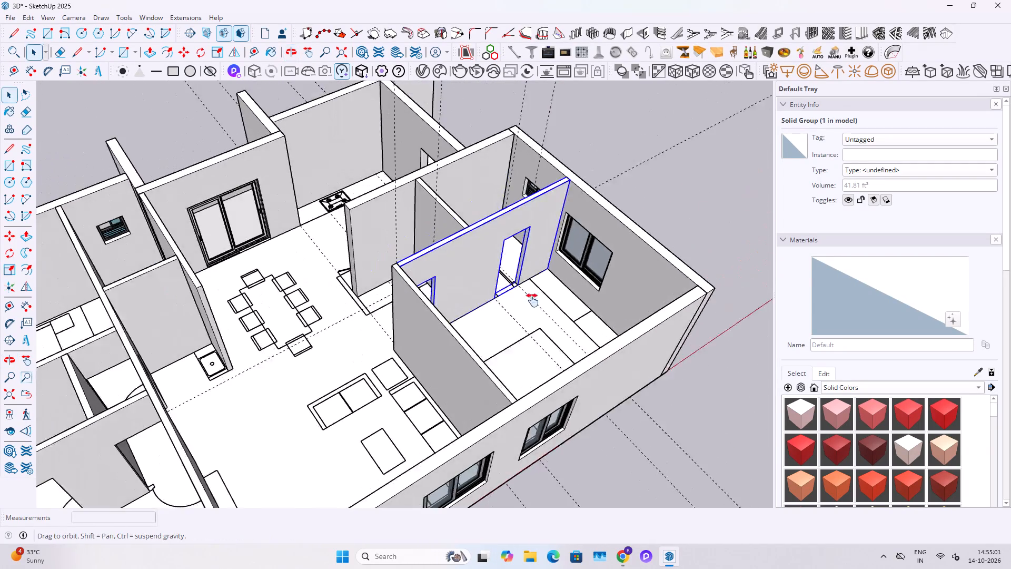
{"action": "middle_click_drag", "start_coordinate": [532, 300], "coordinate": [520, 197], "text": "shift"}
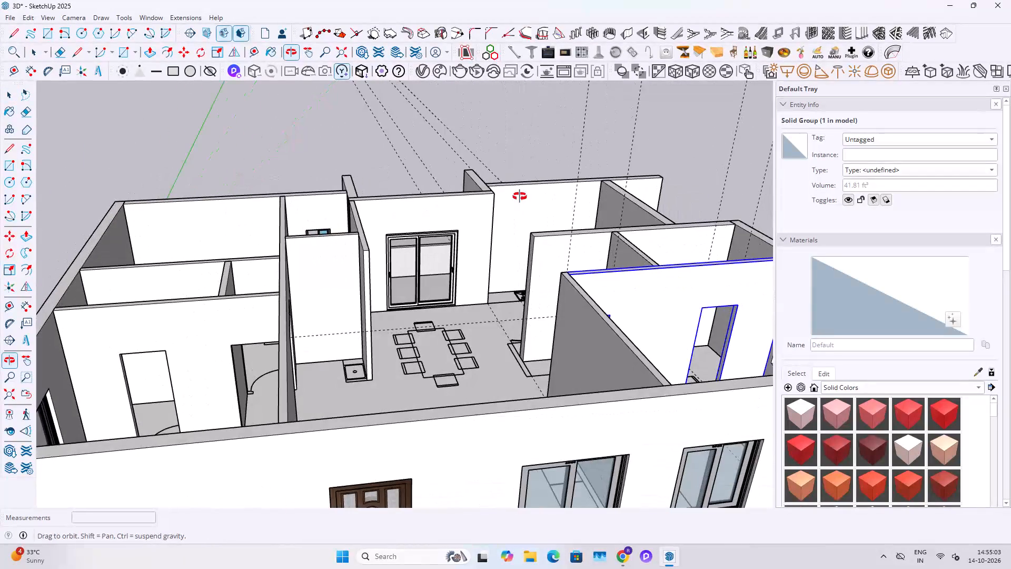
{"action": "middle_click_drag", "start_coordinate": [520, 197], "coordinate": [559, 254], "text": "shift"}
{"action": "scroll", "coordinate": [574, 398], "scroll_direction": "up", "scroll_amount": 6, "text": "shift"}
{"action": "middle_click_drag", "start_coordinate": [591, 428], "coordinate": [695, 512]}
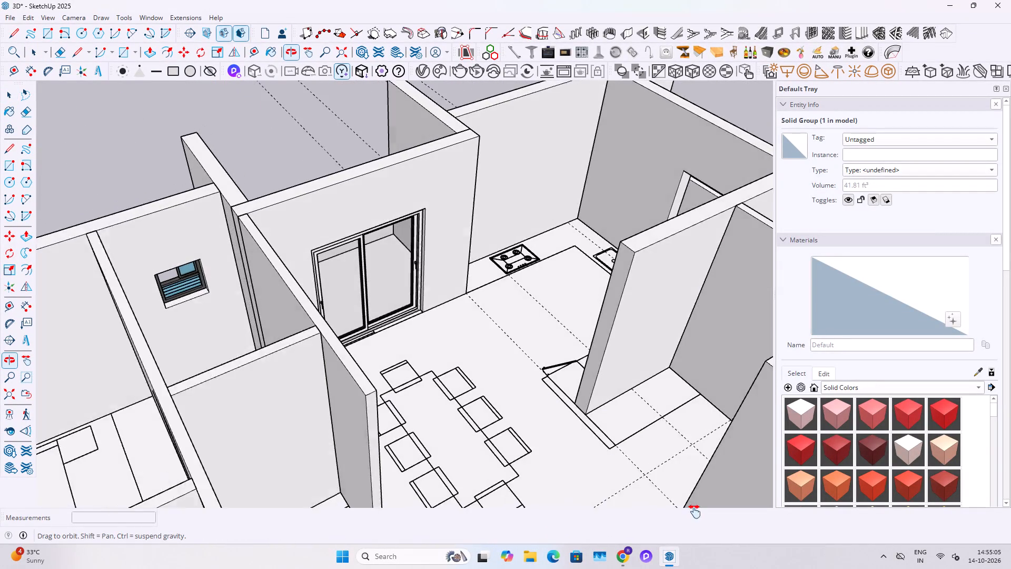
{"action": "middle_click_drag", "start_coordinate": [695, 512], "coordinate": [798, 511]}
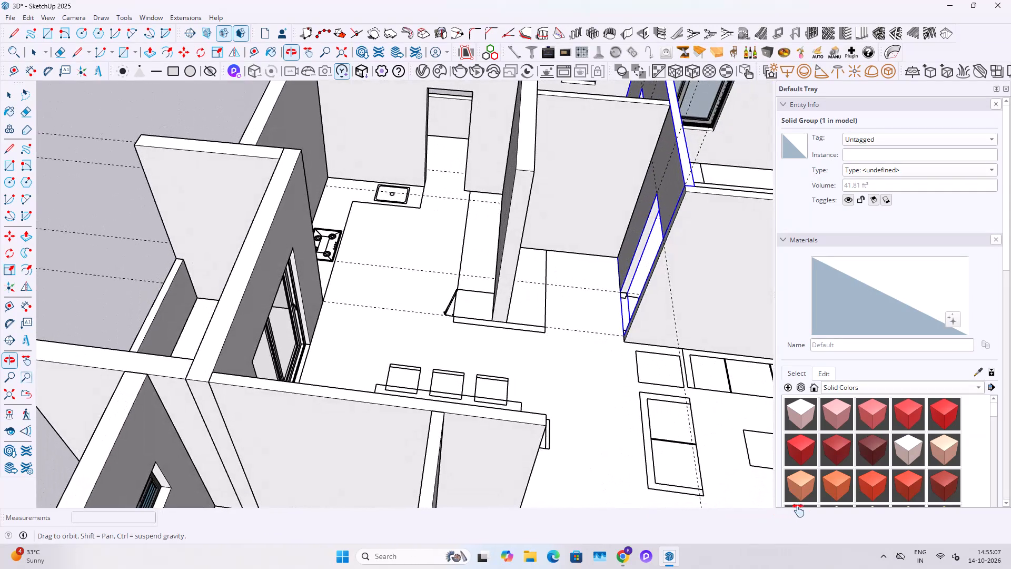
{"action": "middle_click_drag", "start_coordinate": [798, 511], "coordinate": [538, 537]}
{"action": "scroll", "coordinate": [539, 537], "scroll_direction": "up", "scroll_amount": 1, "text": "shift"}
{"action": "scroll", "coordinate": [379, 374], "scroll_direction": "down", "scroll_amount": 5}
{"action": "middle_click_drag", "start_coordinate": [393, 320], "coordinate": [583, 365]}
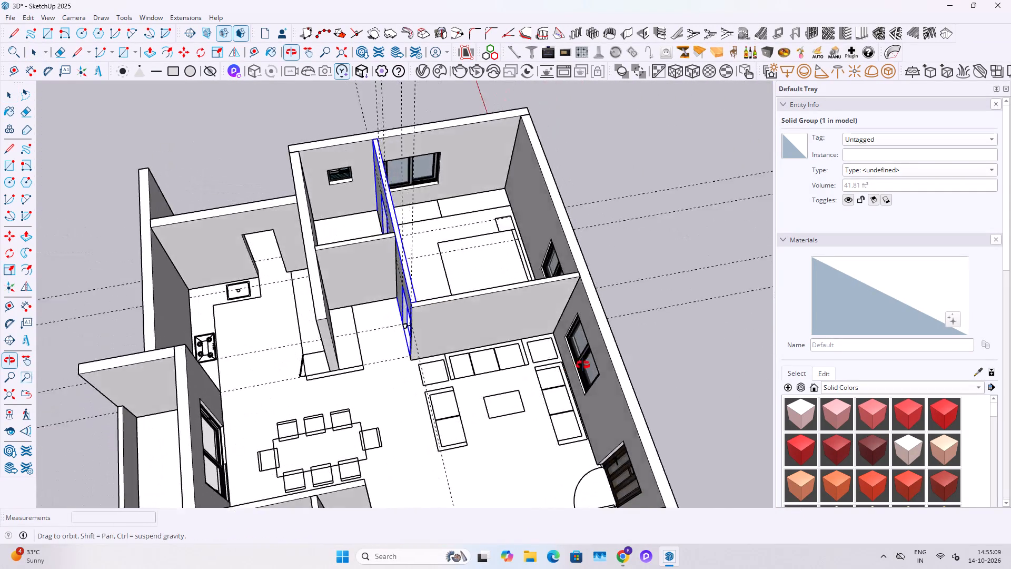
{"action": "middle_click_drag", "start_coordinate": [583, 365], "coordinate": [432, 370]}
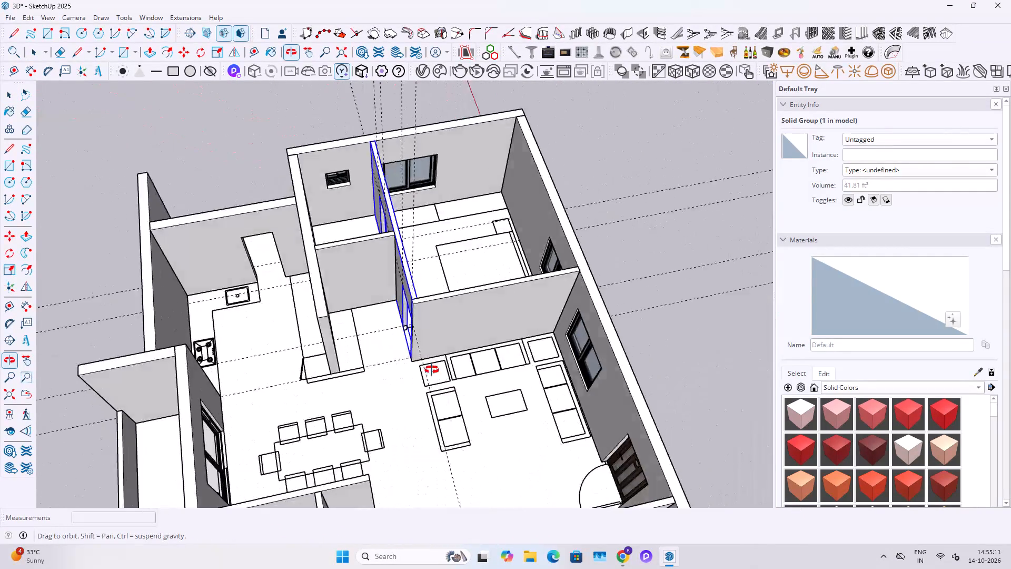
{"action": "middle_click_drag", "start_coordinate": [432, 370], "coordinate": [327, 346]}
{"action": "scroll", "coordinate": [335, 325], "scroll_direction": "up", "scroll_amount": 10}
{"action": "middle_click_drag", "start_coordinate": [341, 320], "coordinate": [443, 366]}
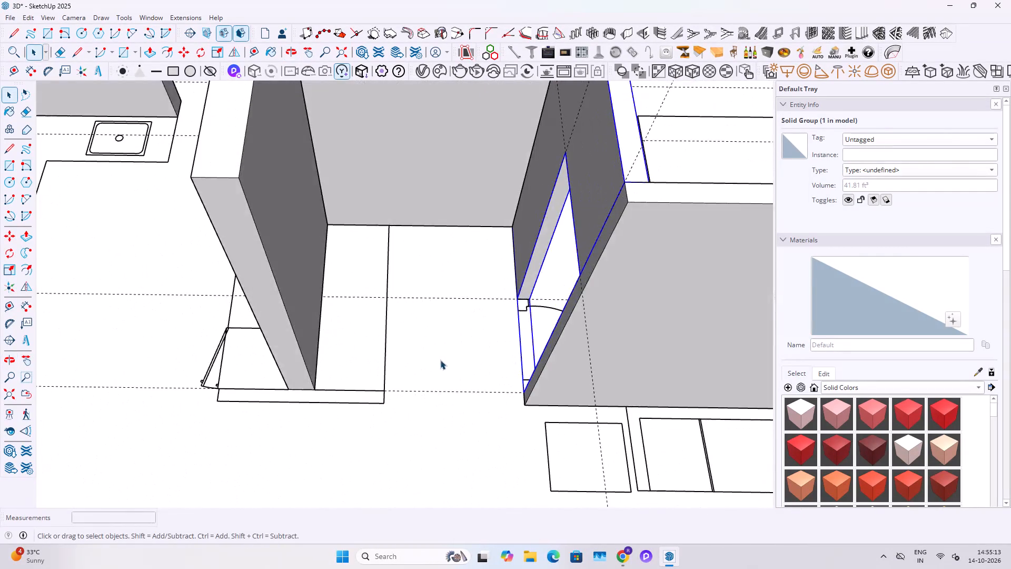
{"action": "scroll", "coordinate": [439, 359], "scroll_direction": "down", "scroll_amount": 13}
{"action": "middle_click_drag", "start_coordinate": [469, 370], "coordinate": [163, 280]}
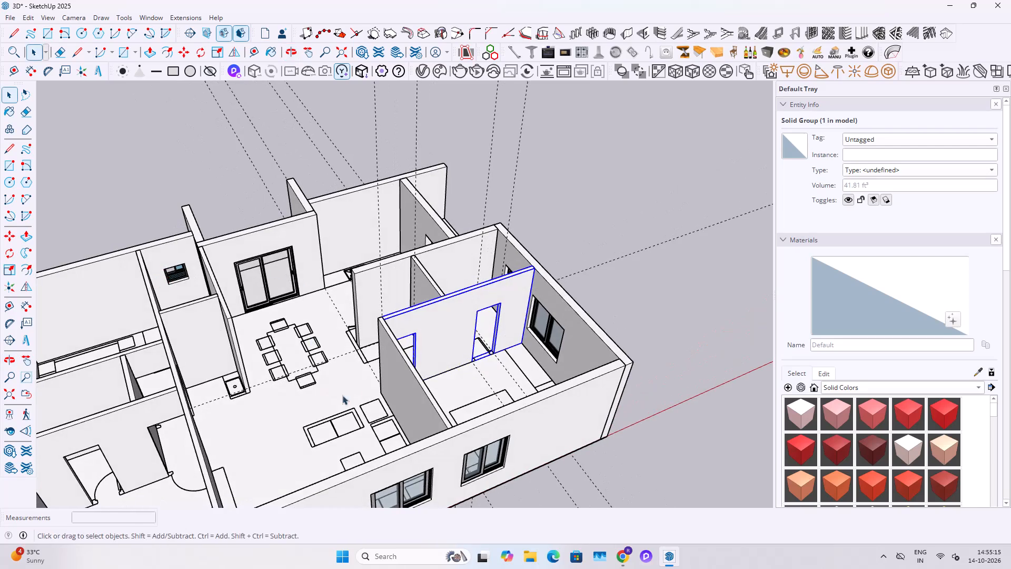
{"action": "middle_click_drag", "start_coordinate": [352, 399], "coordinate": [384, 453], "text": "shift"}
{"action": "scroll", "coordinate": [428, 385], "scroll_direction": "up", "scroll_amount": 10}
{"action": "middle_click_drag", "start_coordinate": [424, 378], "coordinate": [756, 327]}
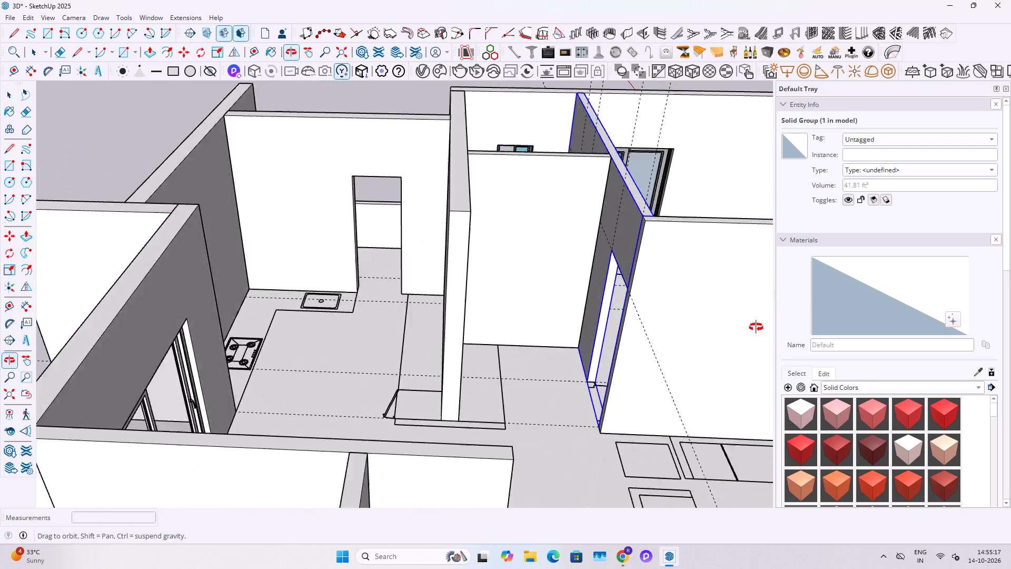
{"action": "middle_click_drag", "start_coordinate": [756, 327], "coordinate": [669, 376]}
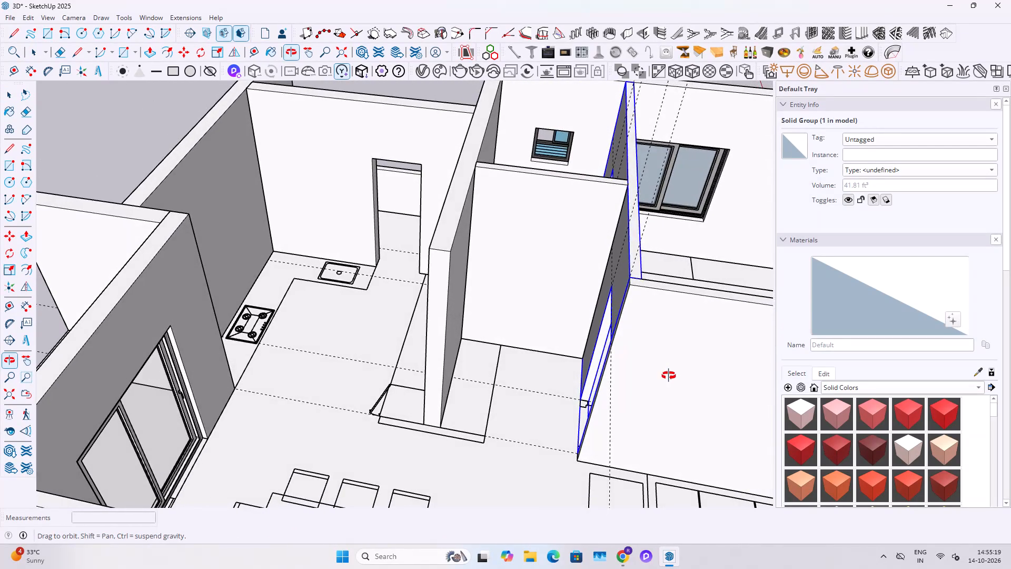
{"action": "middle_click_drag", "start_coordinate": [669, 376], "coordinate": [532, 468]}
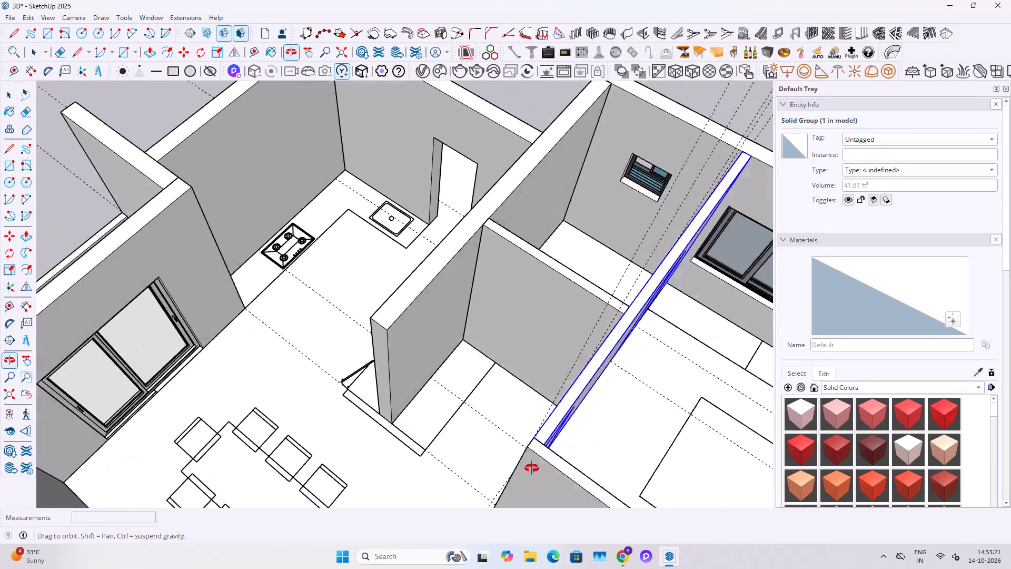
{"action": "middle_click_drag", "start_coordinate": [532, 468], "coordinate": [759, 350]}
{"action": "scroll", "coordinate": [495, 346], "scroll_direction": "up", "scroll_amount": 1}
{"action": "scroll", "coordinate": [490, 346], "scroll_direction": "down", "scroll_amount": 5}
{"action": "middle_click_drag", "start_coordinate": [562, 366], "coordinate": [533, 370]}
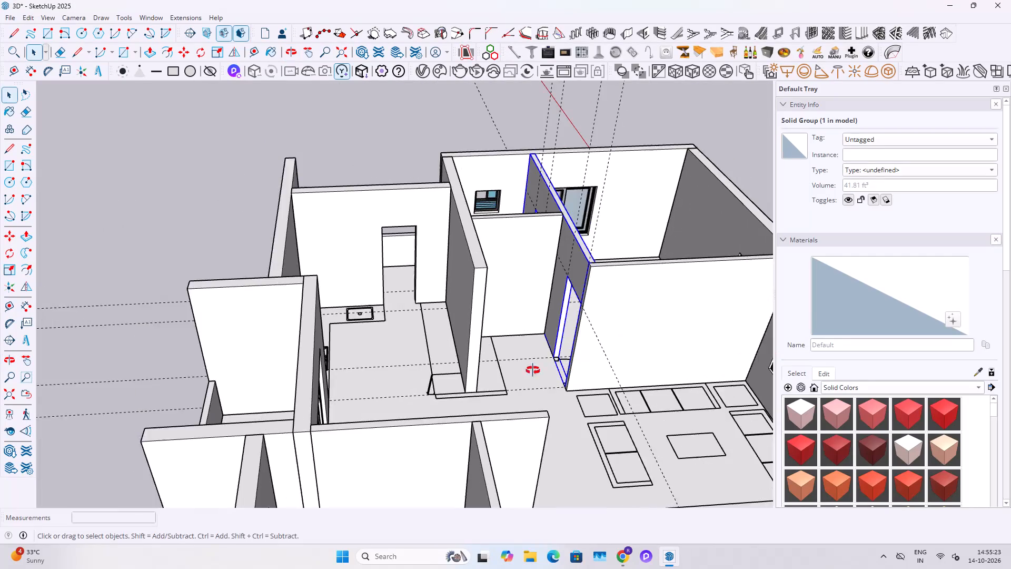
{"action": "middle_click_drag", "start_coordinate": [533, 370], "coordinate": [222, 380]}
{"action": "scroll", "coordinate": [309, 346], "scroll_direction": "down", "scroll_amount": 3}
{"action": "scroll", "coordinate": [176, 426], "scroll_direction": "up", "scroll_amount": 7}
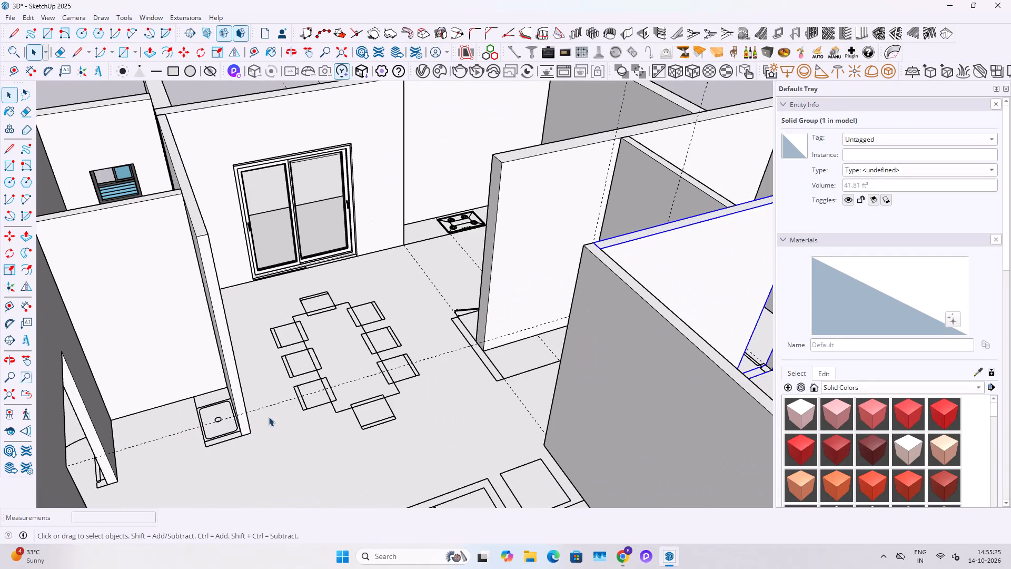
Draw a 4 1/2" by about 4' 9" rectangle over the plan's wall strip across the end of the kitchen partition.
{"action": "middle_click_drag", "start_coordinate": [487, 368], "coordinate": [460, 425], "text": "shift"}
{"action": "scroll", "coordinate": [425, 430], "scroll_direction": "up", "scroll_amount": 2}
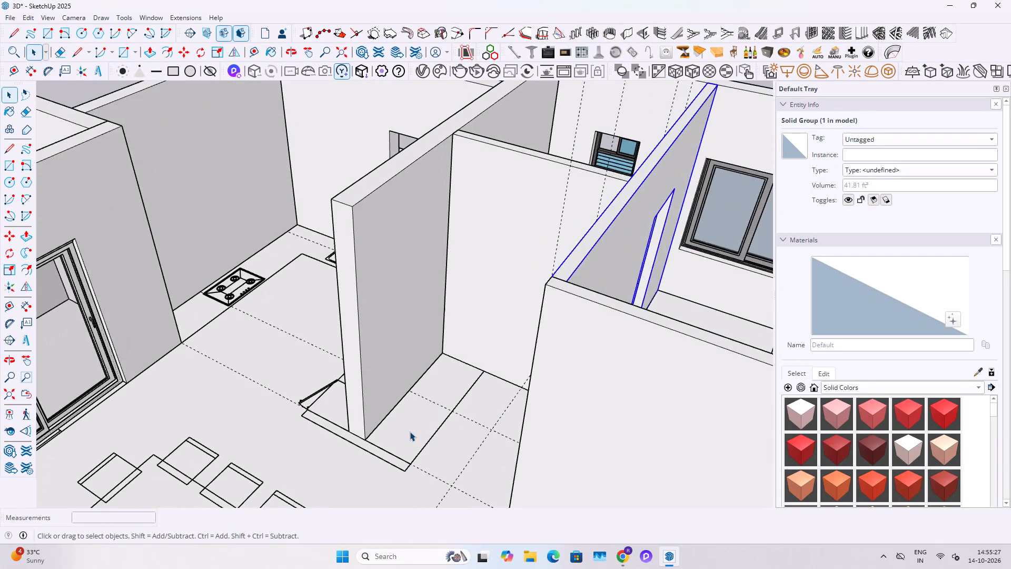
{"action": "scroll", "coordinate": [407, 431], "scroll_direction": "up", "scroll_amount": 2}
{"action": "key", "text": "r"}
{"action": "key", "text": "space"}
{"action": "middle_click_drag", "start_coordinate": [341, 446], "coordinate": [366, 451]}
{"action": "key", "text": "r"}
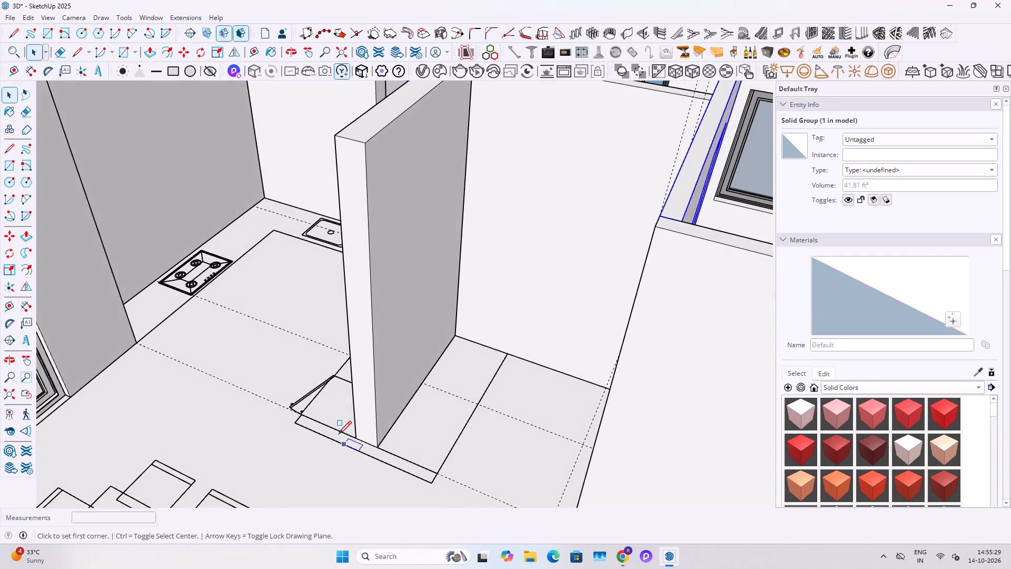
{"action": "scroll", "coordinate": [311, 430], "scroll_direction": "up", "scroll_amount": 2}
{"action": "left_click", "coordinate": [292, 425]}
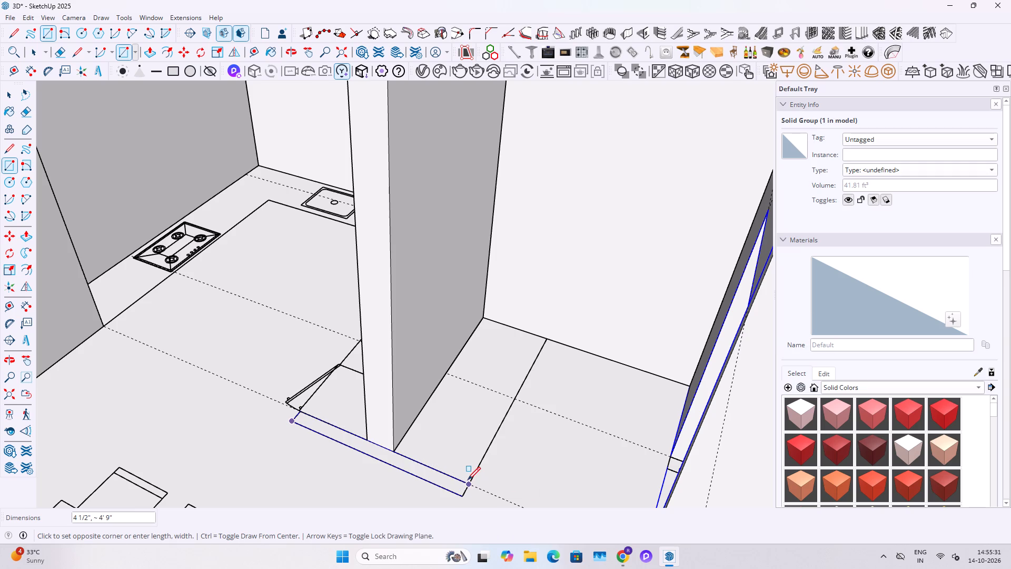
{"action": "left_click", "coordinate": [468, 483]}
{"action": "key", "text": "space"}
Pull the new strip up to the top of the existing walls and group the resulting short wall.
{"action": "left_click", "coordinate": [457, 486]}
{"action": "scroll", "coordinate": [456, 486], "scroll_direction": "down", "scroll_amount": 4}
{"action": "left_click", "coordinate": [456, 486]}
{"action": "key", "text": "p"}
{"action": "scroll", "coordinate": [459, 433], "scroll_direction": "down", "scroll_amount": 6}
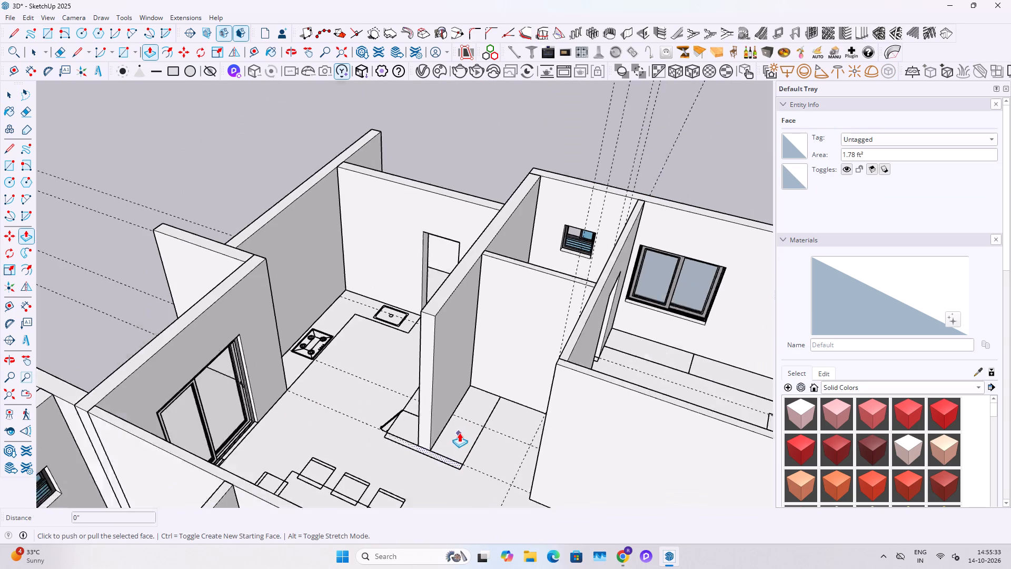
{"action": "left_click", "coordinate": [449, 455]}
{"action": "left_click", "coordinate": [547, 370]}
{"action": "key", "text": "space"}
{"action": "triple_click", "coordinate": [399, 374]}
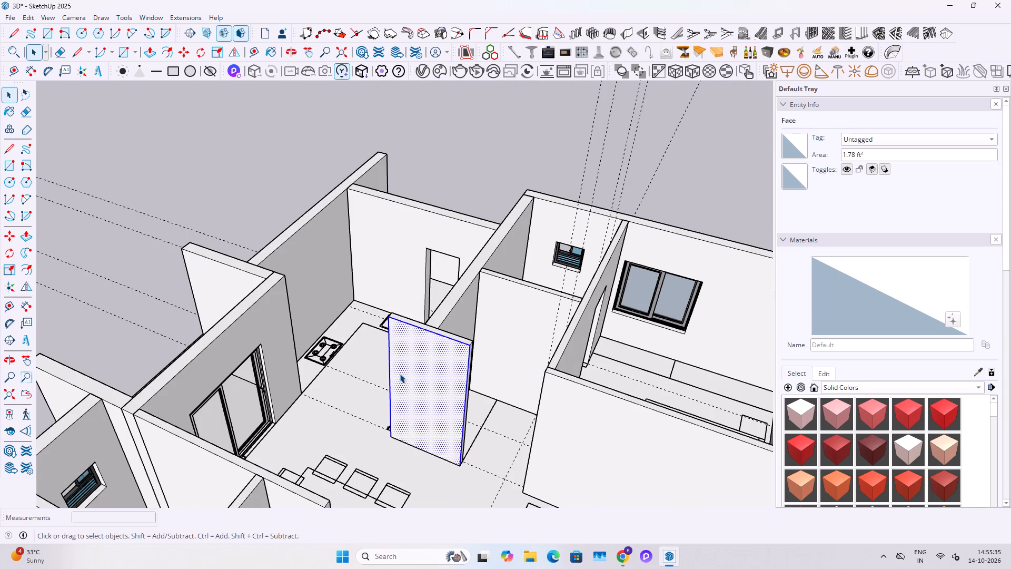
{"action": "right_click", "coordinate": [400, 374]}
{"action": "left_click", "coordinate": [455, 249]}
Examine the whole house from several sides, checking the new short wall and the other interior partitions.
{"action": "middle_click_drag", "start_coordinate": [492, 365], "coordinate": [482, 390]}
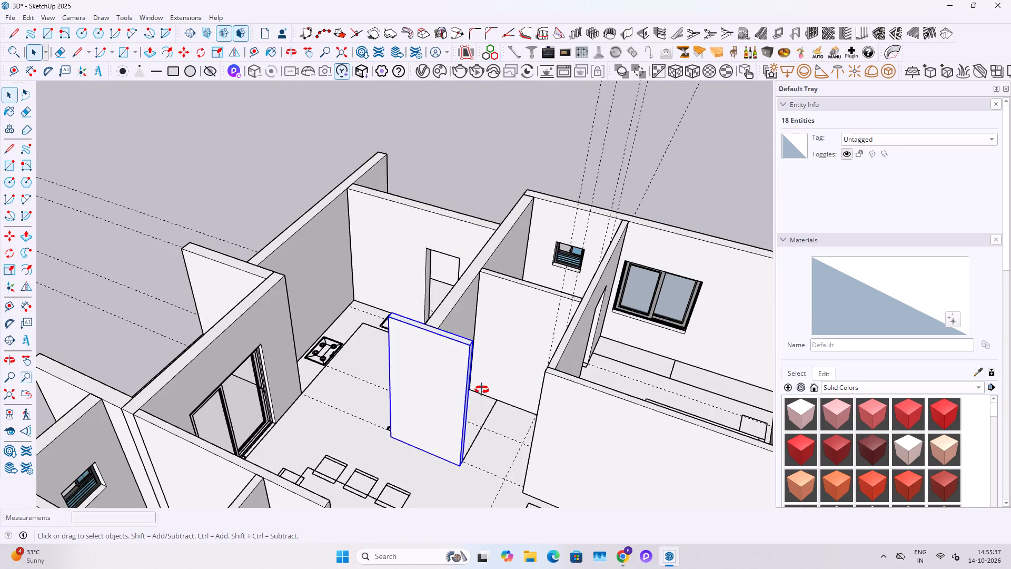
{"action": "middle_click_drag", "start_coordinate": [482, 390], "coordinate": [144, 410]}
{"action": "middle_click_drag", "start_coordinate": [231, 397], "coordinate": [469, 315]}
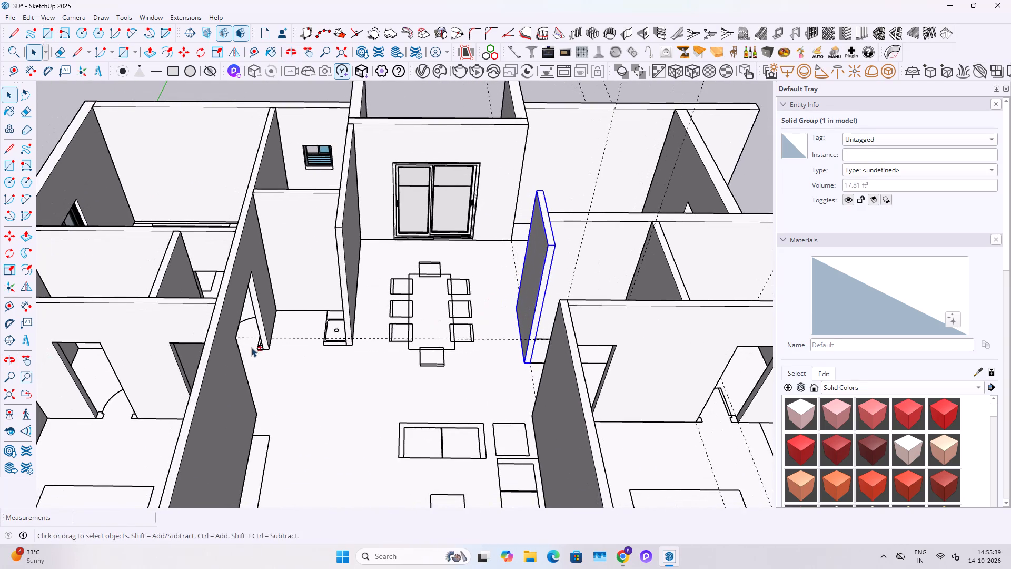
{"action": "middle_click_drag", "start_coordinate": [269, 344], "coordinate": [463, 310], "text": "shift"}
{"action": "scroll", "coordinate": [440, 291], "scroll_direction": "down", "scroll_amount": 3, "text": "shift"}
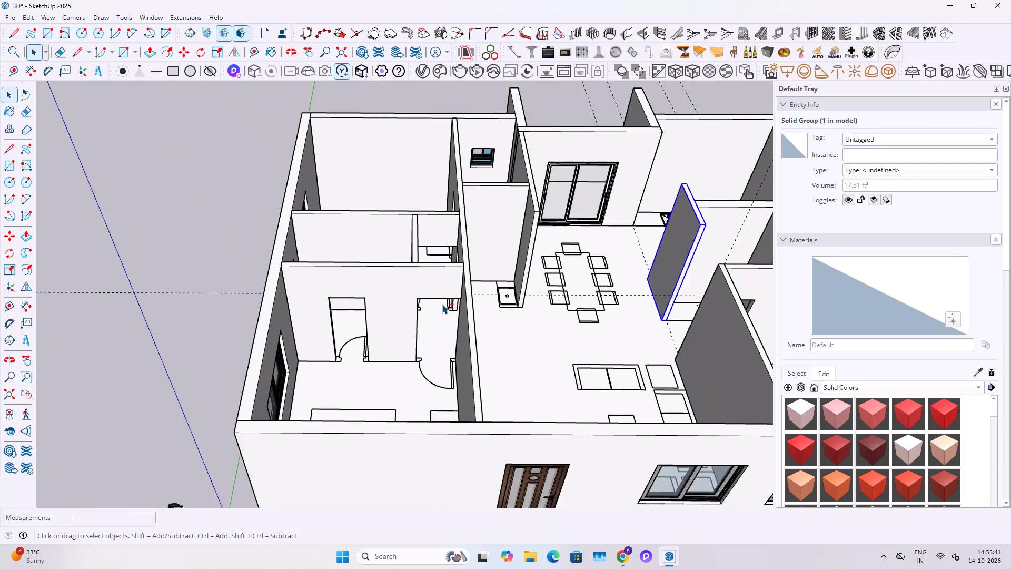
{"action": "middle_click_drag", "start_coordinate": [453, 315], "coordinate": [310, 376], "text": "shift"}
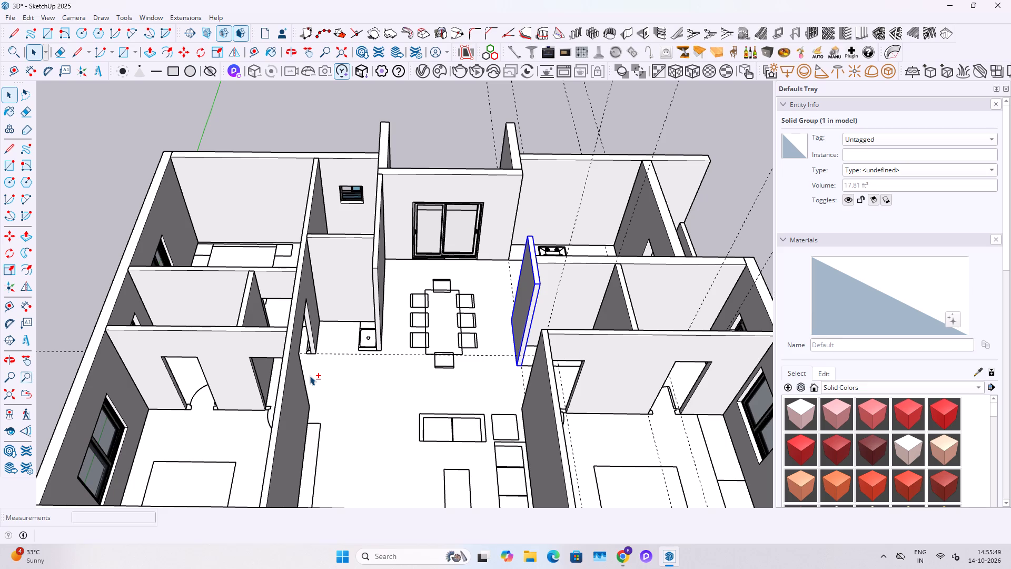
{"action": "scroll", "coordinate": [204, 294], "scroll_direction": "down", "scroll_amount": 7}
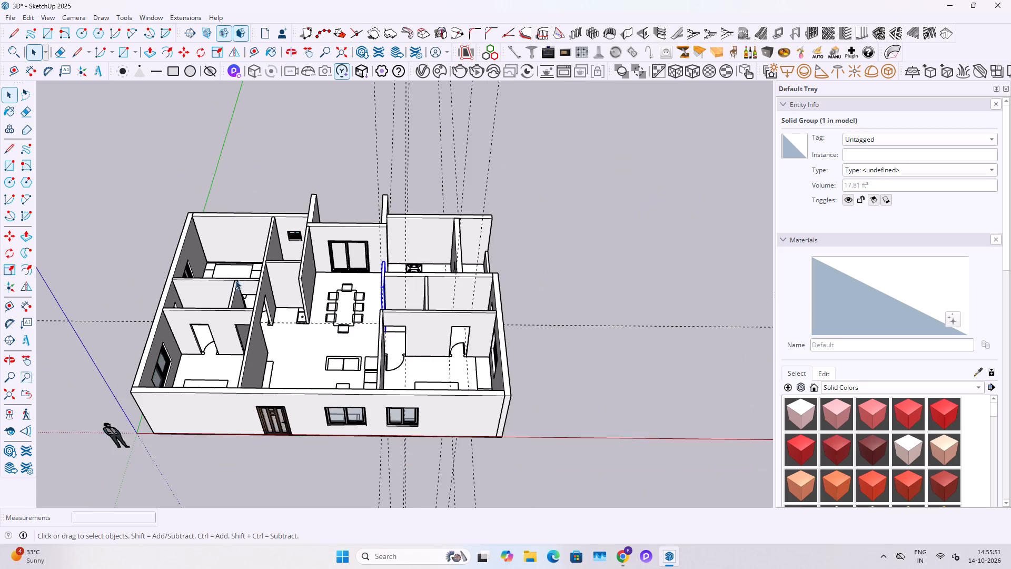
{"action": "middle_click_drag", "start_coordinate": [254, 313], "coordinate": [522, 244]}
{"action": "scroll", "coordinate": [157, 419], "scroll_direction": "up", "scroll_amount": 1}
{"action": "scroll", "coordinate": [433, 326], "scroll_direction": "up", "scroll_amount": 5}
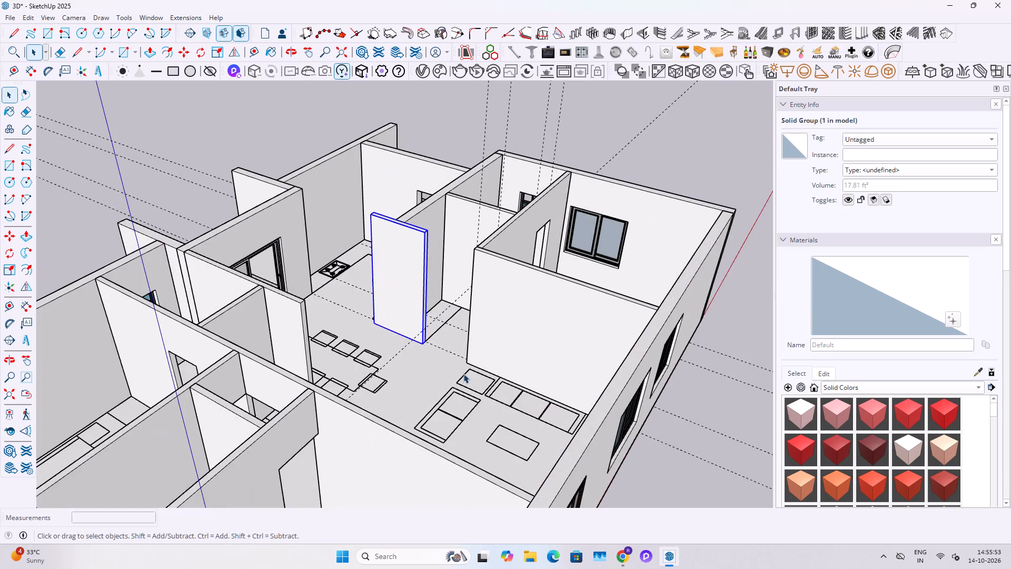
{"action": "middle_click_drag", "start_coordinate": [470, 381], "coordinate": [520, 331]}
{"action": "scroll", "coordinate": [518, 328], "scroll_direction": "down", "scroll_amount": 3}
{"action": "middle_click_drag", "start_coordinate": [492, 370], "coordinate": [341, 468]}
{"action": "middle_click", "coordinate": [364, 365], "text": "shift"}
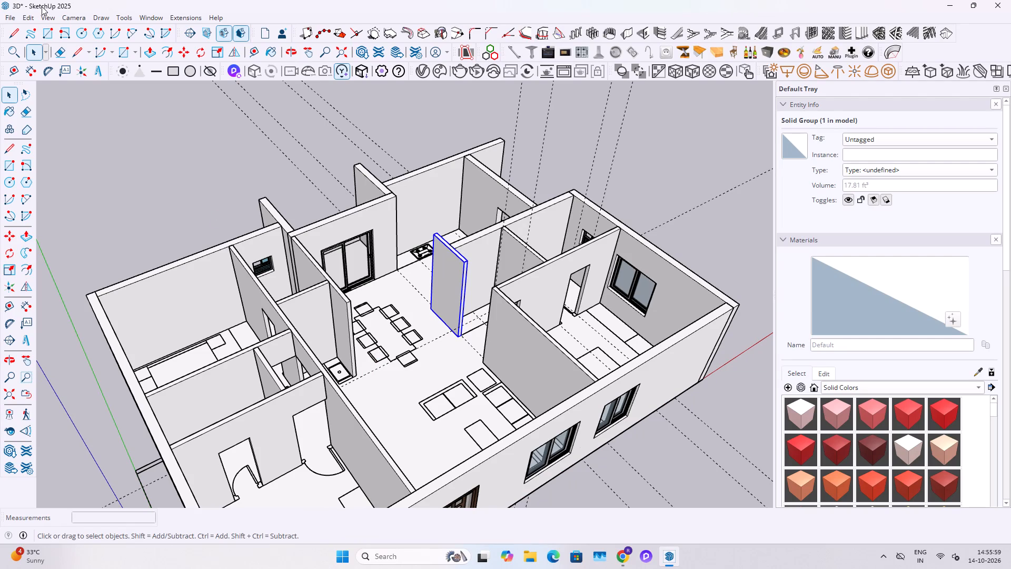
Delete all guide lines from the model.
{"action": "left_click", "coordinate": [24, 23]}
{"action": "left_click", "coordinate": [47, 125]}
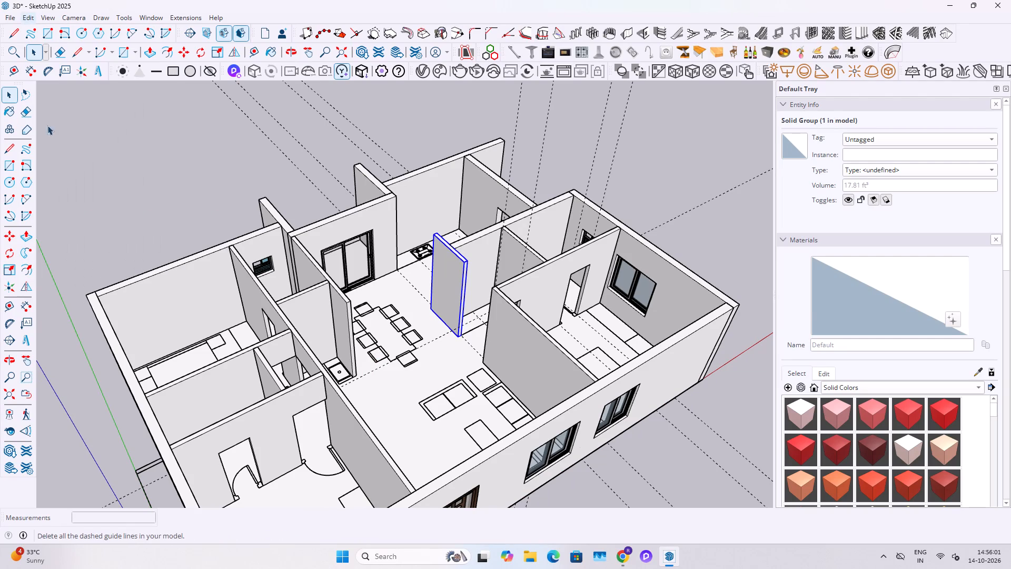
Draw two rectangles over the kitchen counter's L-shaped plan outline and erase the dividing edge between the stove and sink legs.
{"action": "middle_click_drag", "start_coordinate": [483, 259], "coordinate": [484, 354]}
{"action": "scroll", "coordinate": [438, 172], "scroll_direction": "up", "scroll_amount": 9}
{"action": "scroll", "coordinate": [508, 218], "scroll_direction": "up", "scroll_amount": 3}
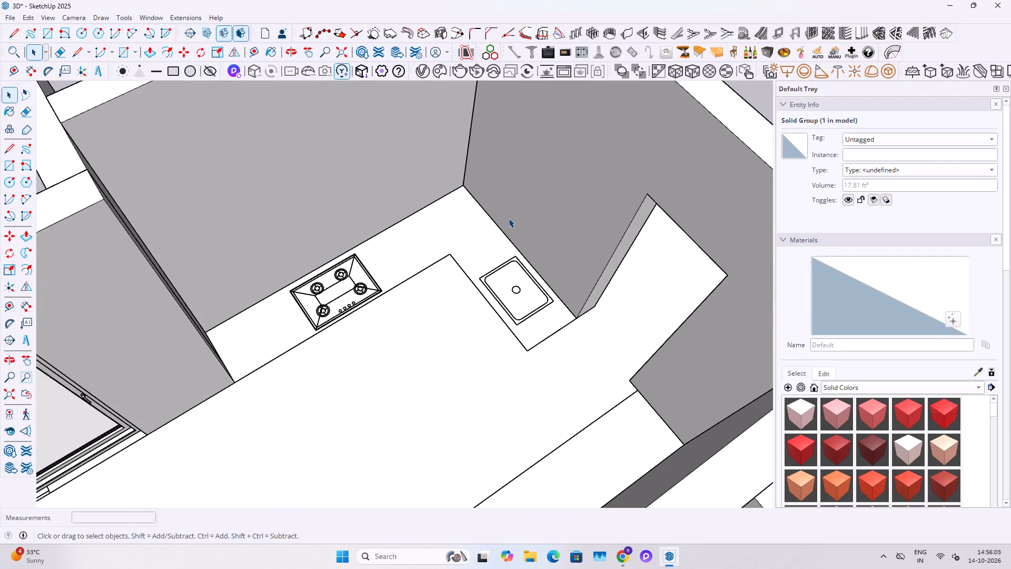
{"action": "middle_click_drag", "start_coordinate": [514, 221], "coordinate": [391, 250]}
{"action": "key", "text": "r"}
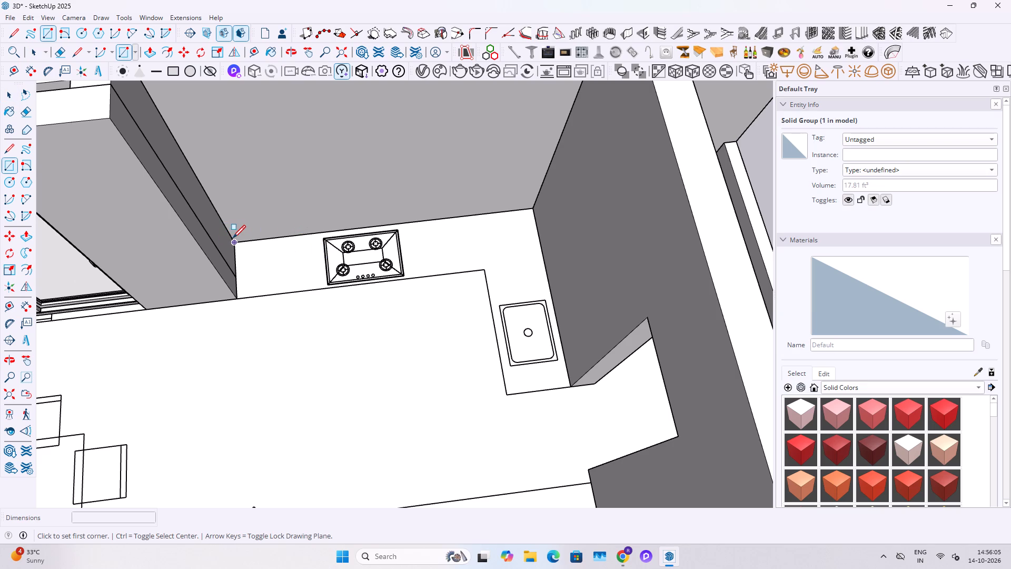
{"action": "left_click", "coordinate": [233, 239]}
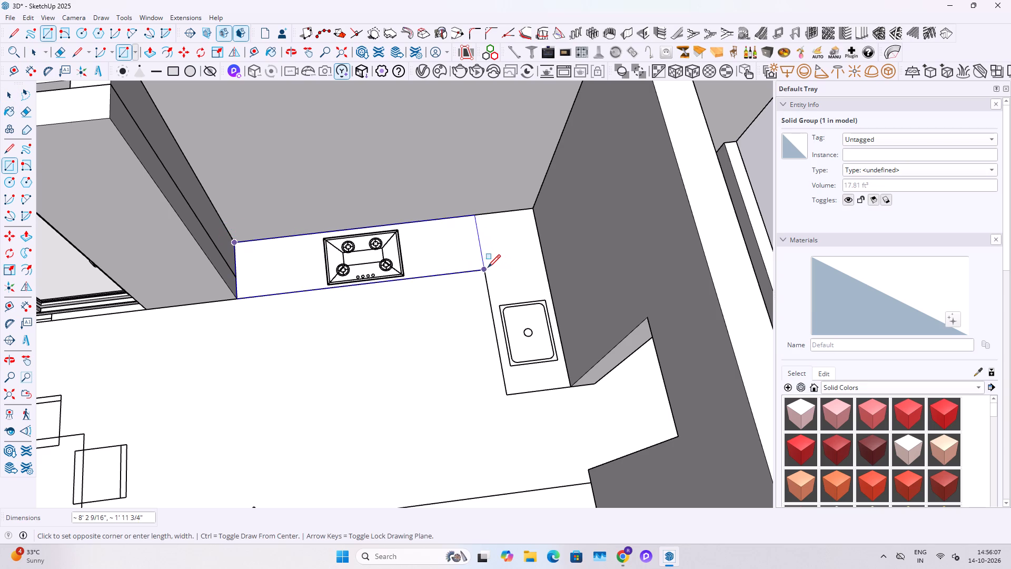
{"action": "left_click", "coordinate": [484, 269]}
{"action": "key", "text": "space"}
{"action": "key", "text": "r"}
{"action": "left_click", "coordinate": [534, 202]}
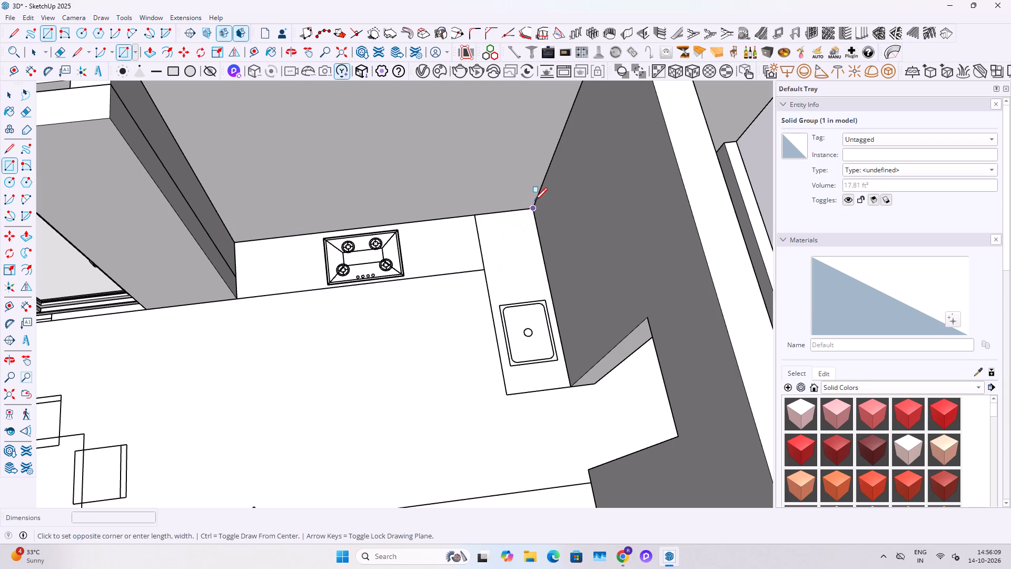
{"action": "left_click", "coordinate": [510, 394]}
{"action": "key", "text": "space"}
{"action": "key", "text": "e"}
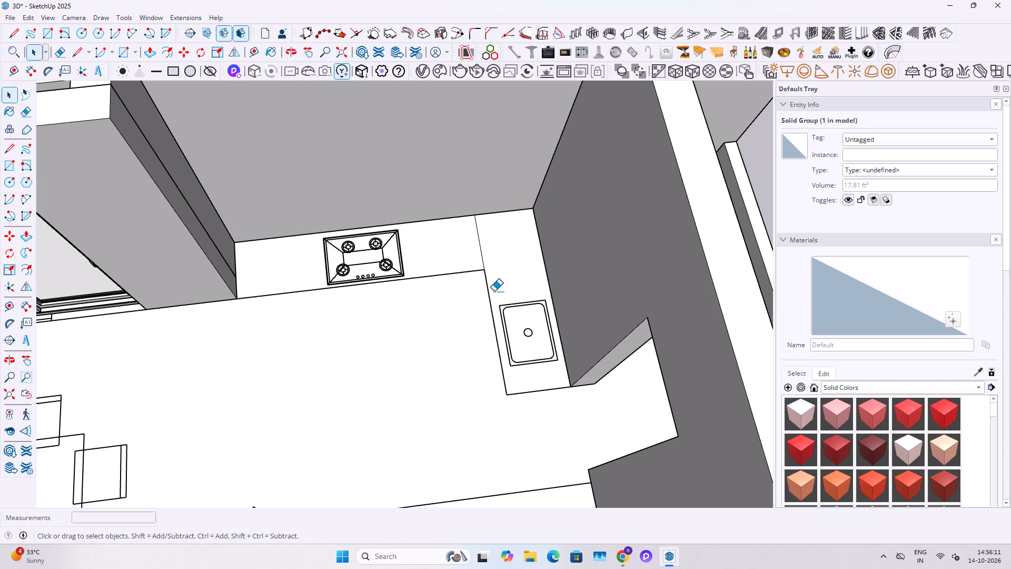
{"action": "left_click_drag", "start_coordinate": [492, 254], "coordinate": [474, 254]}
{"action": "key", "text": "space"}
Pull the L-shaped kitchen counter face up 2'6" and group the resulting solid.
{"action": "left_click", "coordinate": [523, 268]}
{"action": "key", "text": "p"}
{"action": "left_click", "coordinate": [517, 269]}
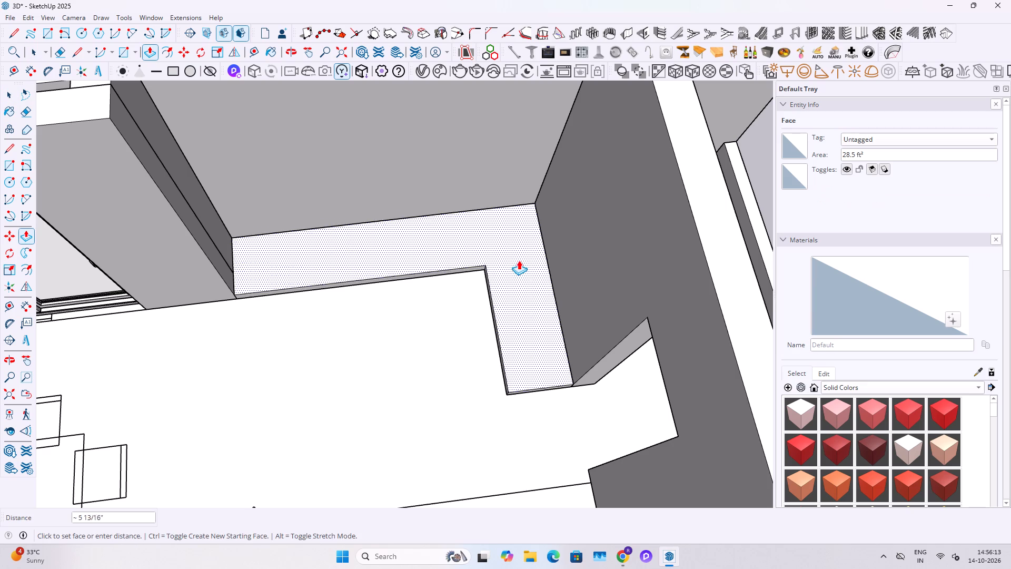
{"action": "type", "text": "2'6\""}
{"action": "key", "text": "Return"}
{"action": "middle_click_drag", "start_coordinate": [561, 318], "coordinate": [587, 229]}
{"action": "key", "text": "space"}
{"action": "triple_click", "coordinate": [557, 301]}
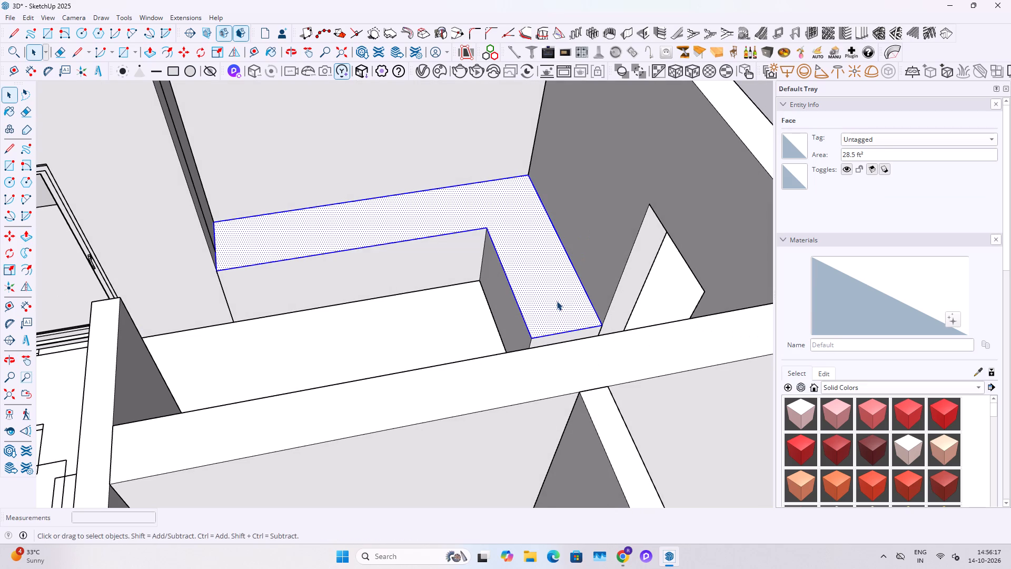
{"action": "left_click", "coordinate": [557, 301]}
{"action": "right_click", "coordinate": [557, 300]}
{"action": "left_click", "coordinate": [601, 396]}
Draw a rectangle about 8'2" by 2' over the plan's second counter strip, opposite the stove side of the kitchen.
{"action": "middle_click_drag", "start_coordinate": [435, 282], "coordinate": [421, 429]}
{"action": "scroll", "coordinate": [422, 423], "scroll_direction": "up", "scroll_amount": 1}
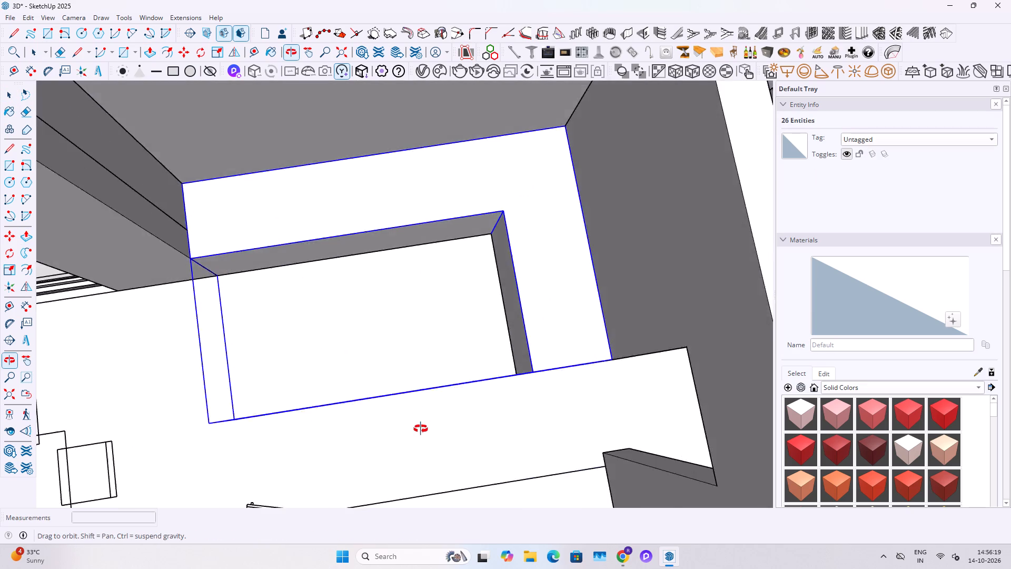
{"action": "middle_click_drag", "start_coordinate": [421, 429], "coordinate": [481, 305]}
{"action": "scroll", "coordinate": [481, 305], "scroll_direction": "down", "scroll_amount": 1, "text": "shift"}
{"action": "key", "text": "t"}
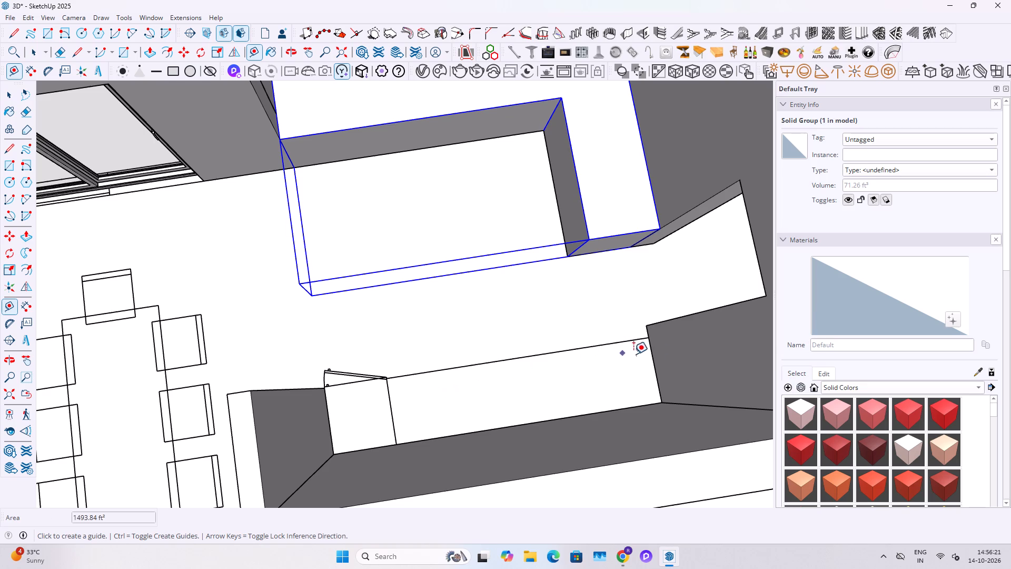
{"action": "key", "text": "r"}
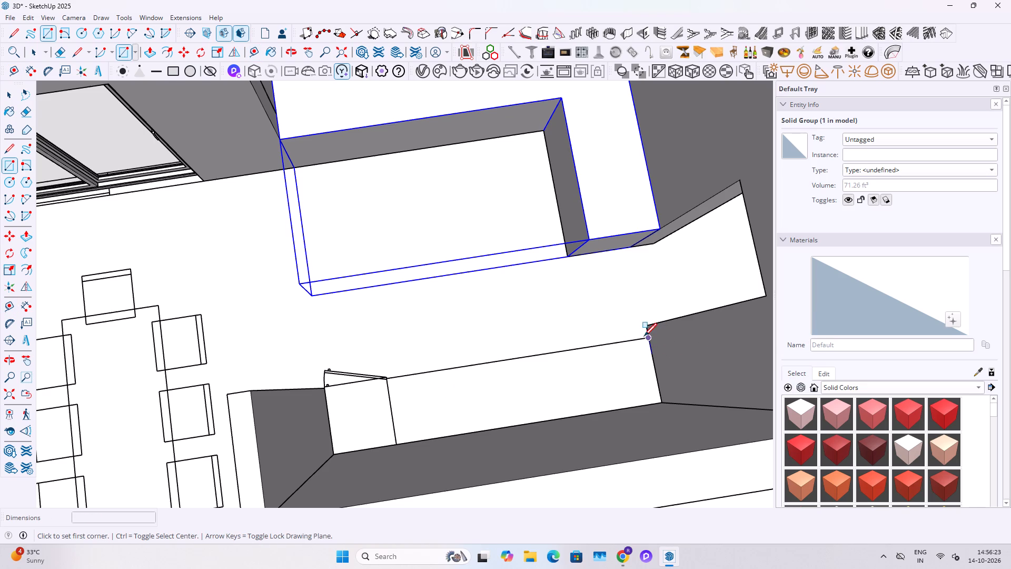
{"action": "left_click_drag", "start_coordinate": [645, 340], "coordinate": [645, 345]}
{"action": "scroll", "coordinate": [369, 439], "scroll_direction": "up", "scroll_amount": 4}
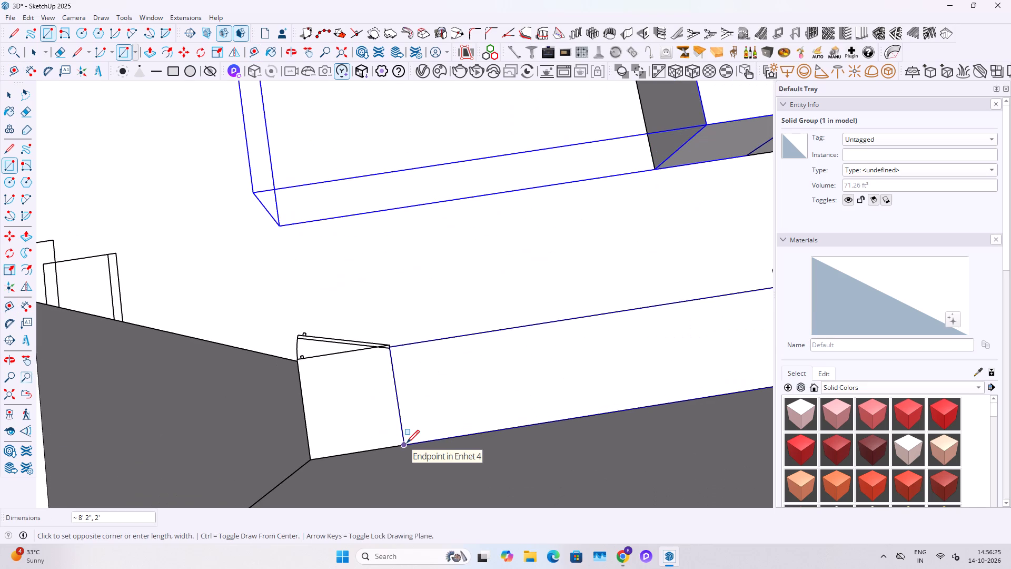
{"action": "left_click", "coordinate": [407, 444]}
{"action": "key", "text": "space"}
Pull the second kitchen counter strip up 2' and group the resulting block.
{"action": "scroll", "coordinate": [419, 406], "scroll_direction": "down", "scroll_amount": 5}
{"action": "left_click", "coordinate": [427, 395]}
{"action": "key", "text": "p"}
{"action": "left_click", "coordinate": [427, 395]}
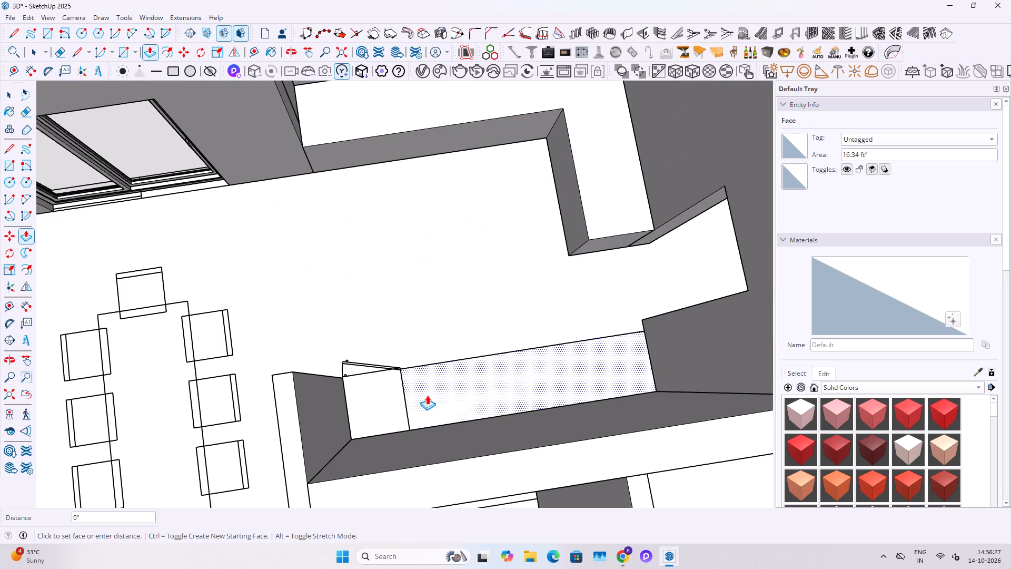
{"action": "type", "text": "2'"}
{"action": "key", "text": "Return"}
{"action": "key", "text": "space"}
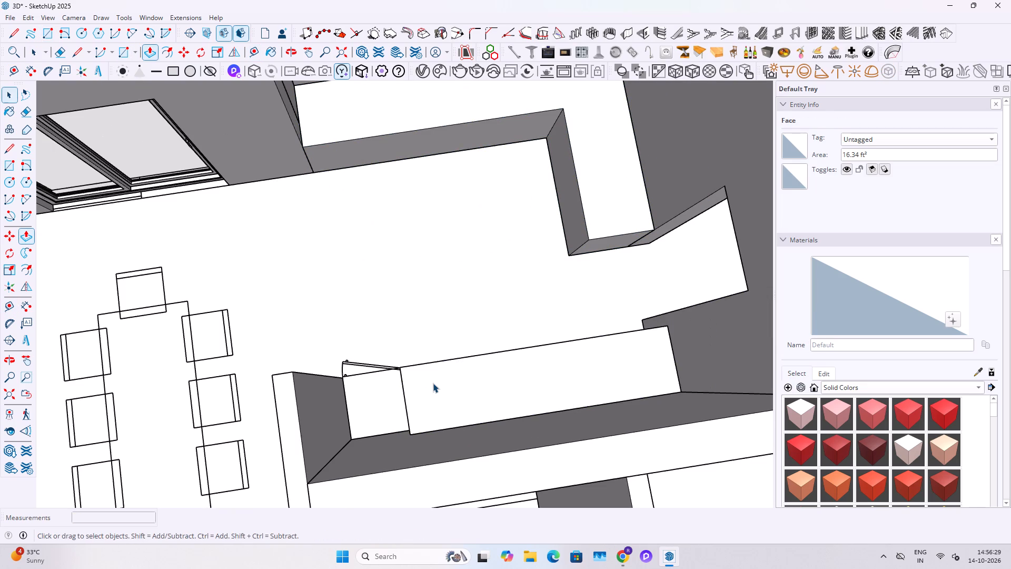
{"action": "key", "text": "space"}
{"action": "triple_click", "coordinate": [433, 384]}
{"action": "left_click", "coordinate": [433, 384]}
{"action": "right_click", "coordinate": [433, 384]}
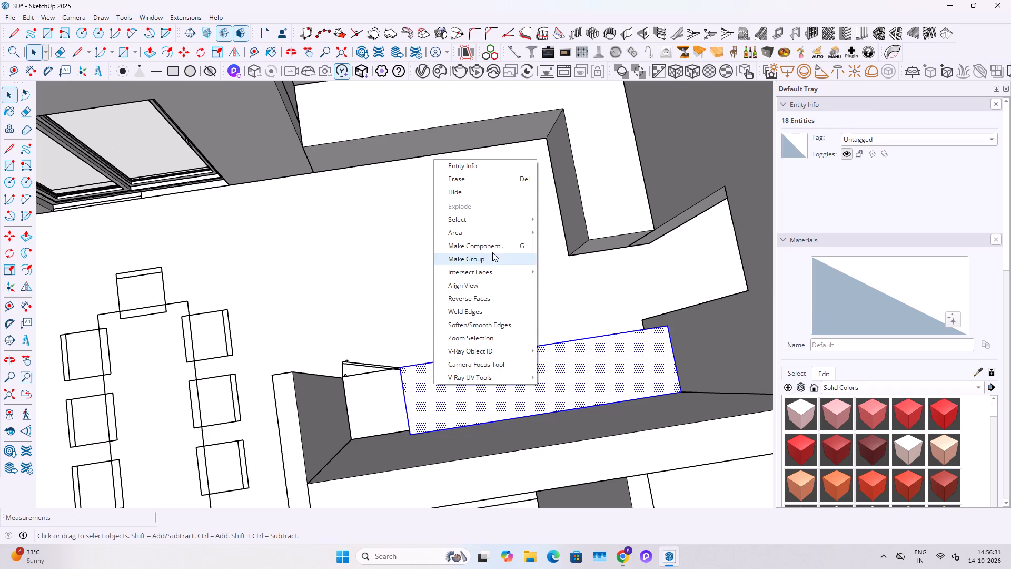
{"action": "left_click", "coordinate": [492, 259]}
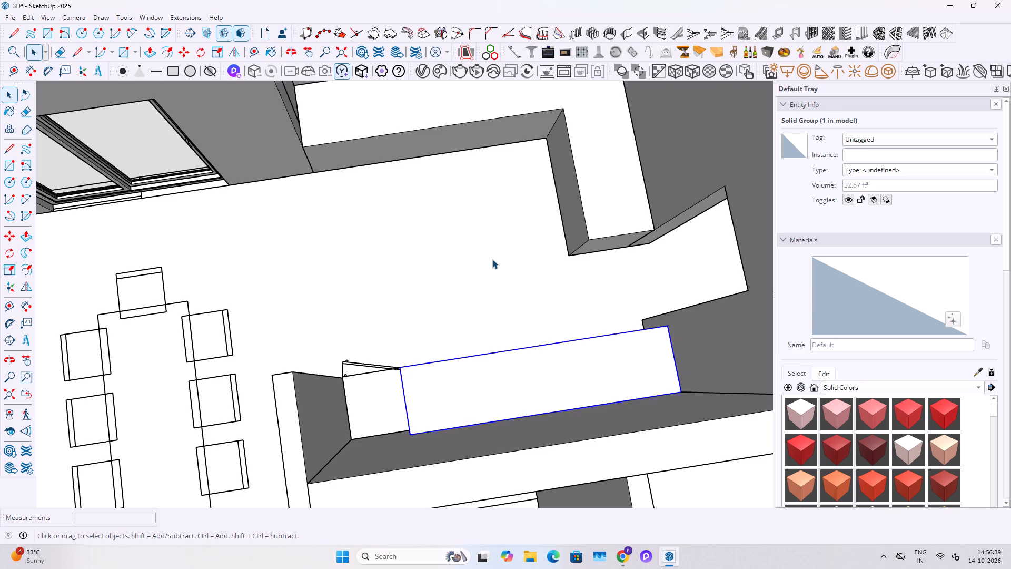
Examine the whole house from several sides, checking the interior layout and the outer walls.
{"action": "scroll", "coordinate": [432, 309], "scroll_direction": "down", "scroll_amount": 10}
{"action": "middle_click_drag", "start_coordinate": [418, 450], "coordinate": [412, 355]}
{"action": "scroll", "coordinate": [429, 427], "scroll_direction": "up", "scroll_amount": 4}
{"action": "middle_click_drag", "start_coordinate": [435, 408], "coordinate": [506, 306], "text": "shift"}
{"action": "scroll", "coordinate": [444, 396], "scroll_direction": "up", "scroll_amount": 1, "text": "shift"}
{"action": "scroll", "coordinate": [532, 241], "scroll_direction": "down", "scroll_amount": 7}
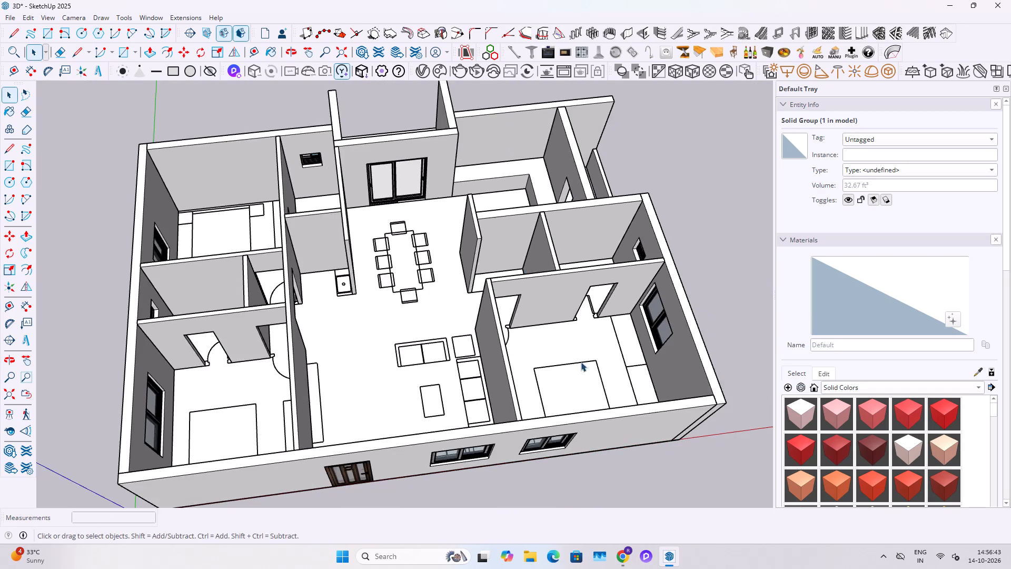
{"action": "middle_click_drag", "start_coordinate": [574, 354], "coordinate": [556, 253]}
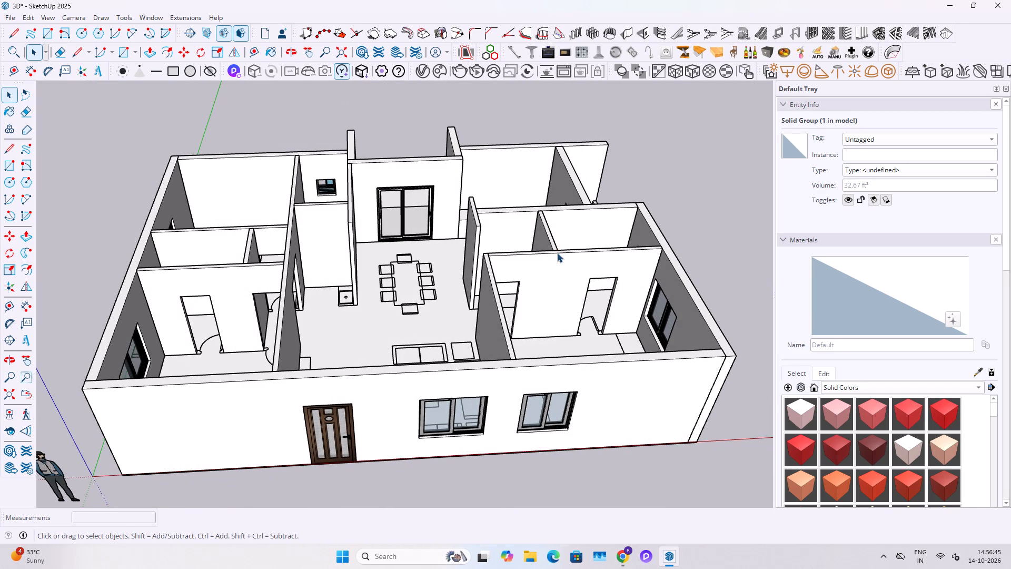
{"action": "middle_click_drag", "start_coordinate": [301, 265], "coordinate": [662, 185]}
{"action": "scroll", "coordinate": [231, 244], "scroll_direction": "down", "scroll_amount": 4}
{"action": "middle_click_drag", "start_coordinate": [207, 263], "coordinate": [371, 203]}
{"action": "key", "text": "Escape"}
{"action": "key", "text": "Escape"}
Unhide all hidden objects in the model.
{"action": "left_click", "coordinate": [26, 17]}
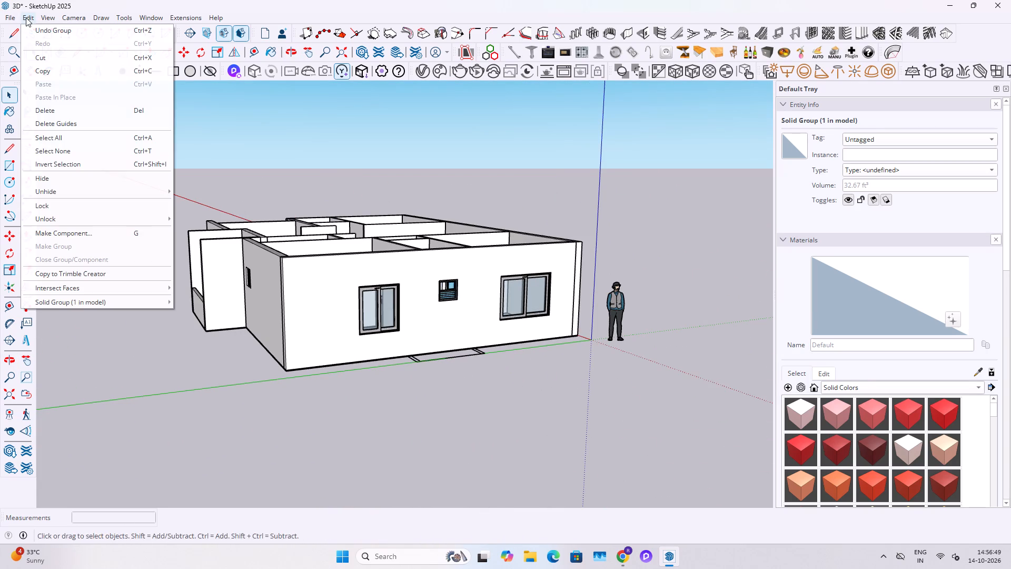
{"action": "left_click", "coordinate": [85, 189]}
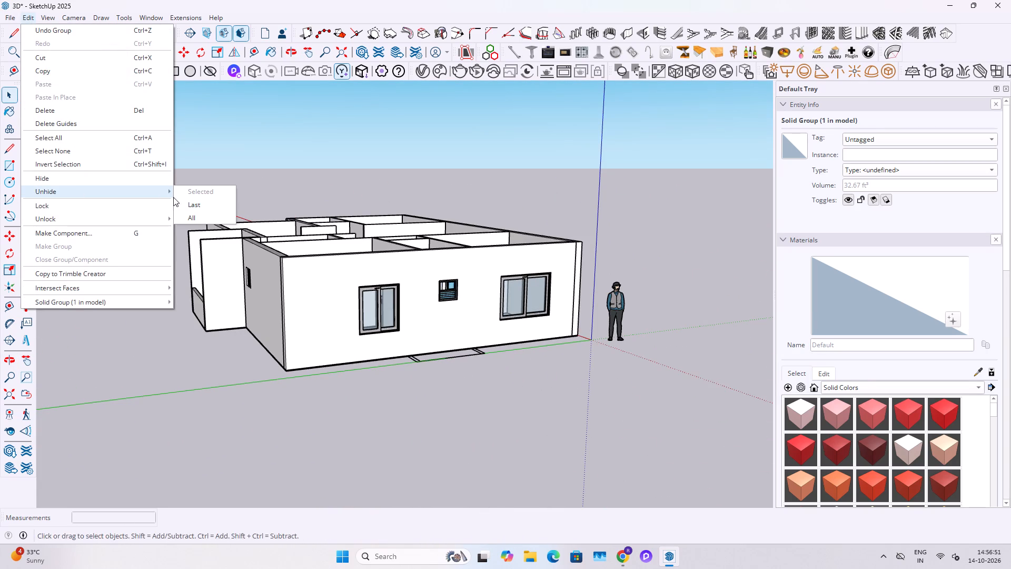
{"action": "left_click", "coordinate": [215, 215]}
Open the roof slab group for editing and select its top face for an offset.
{"action": "middle_click_drag", "start_coordinate": [338, 274], "coordinate": [601, 336]}
{"action": "middle_click_drag", "start_coordinate": [383, 330], "coordinate": [460, 375]}
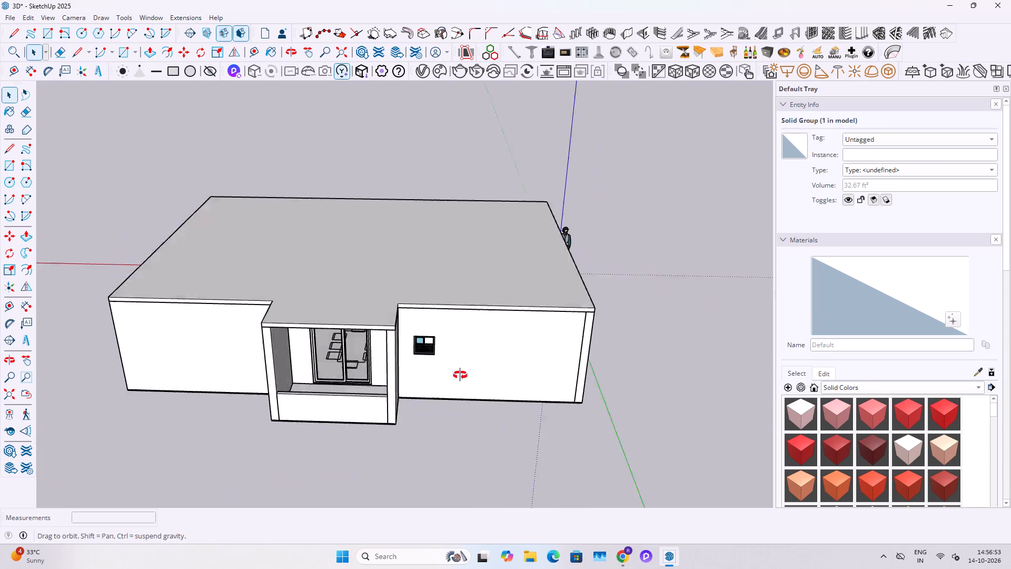
{"action": "middle_click_drag", "start_coordinate": [460, 375], "coordinate": [460, 376]}
{"action": "double_click", "coordinate": [392, 303]}
{"action": "left_click", "coordinate": [374, 303]}
{"action": "scroll", "coordinate": [355, 338], "scroll_direction": "up", "scroll_amount": 5}
{"action": "key", "text": "f"}
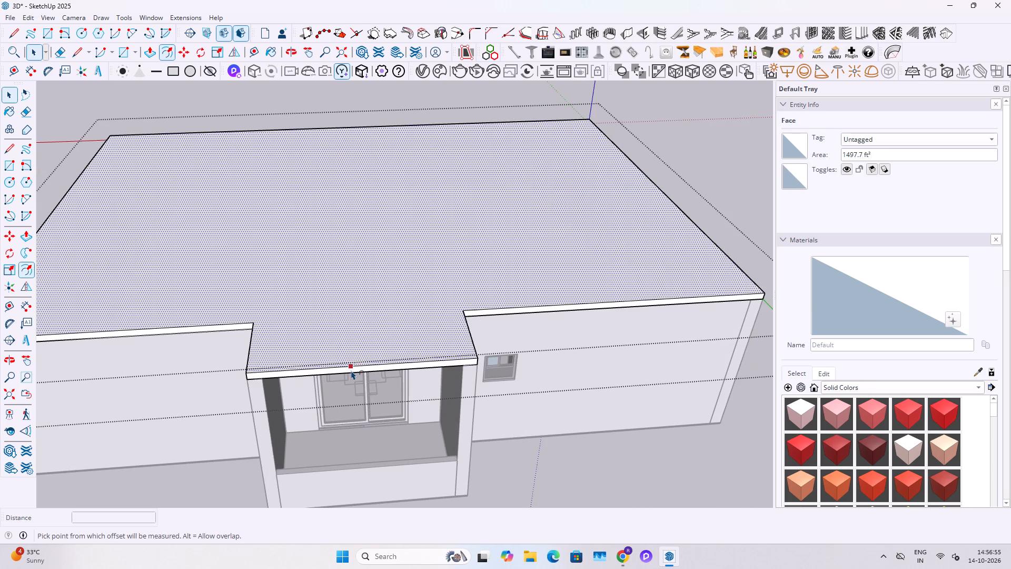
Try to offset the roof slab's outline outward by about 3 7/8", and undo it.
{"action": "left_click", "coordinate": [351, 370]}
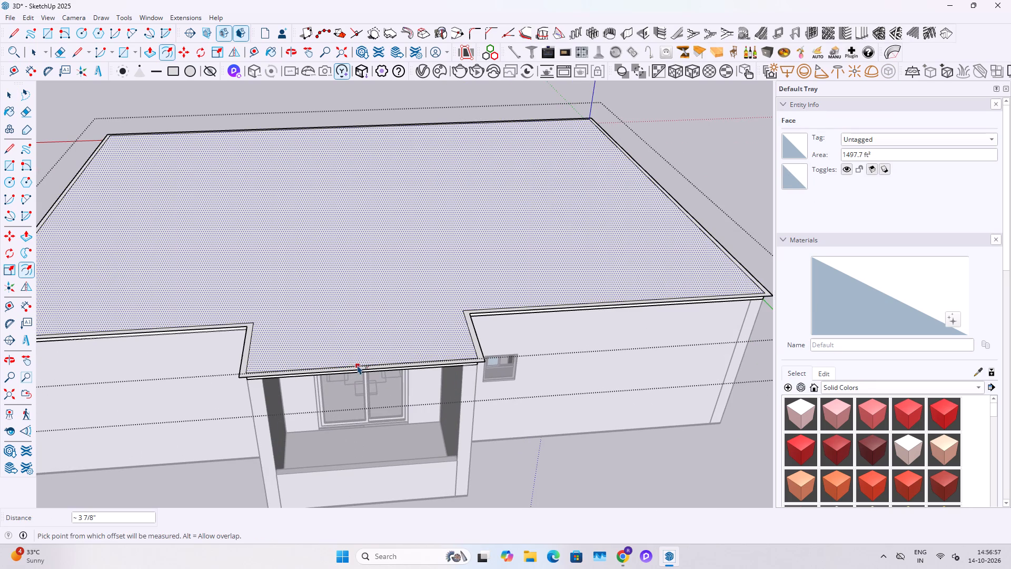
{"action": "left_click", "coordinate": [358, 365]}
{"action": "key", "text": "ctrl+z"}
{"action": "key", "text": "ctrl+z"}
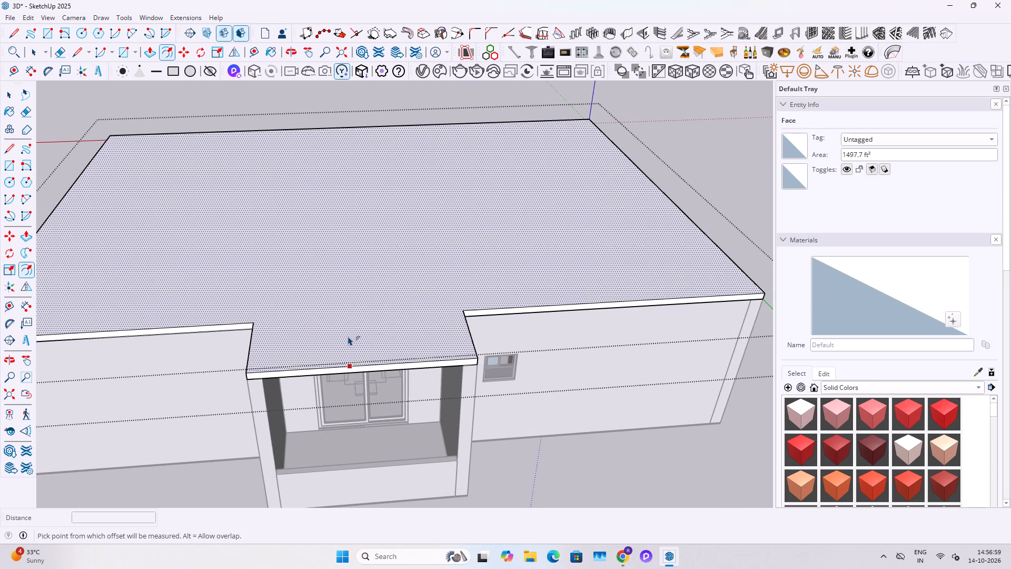
Offset the roof slab's top face outline 4.5" inward.
{"action": "left_click", "coordinate": [348, 336]}
{"action": "type", "text": "4.5\""}
{"action": "key", "text": "Return"}
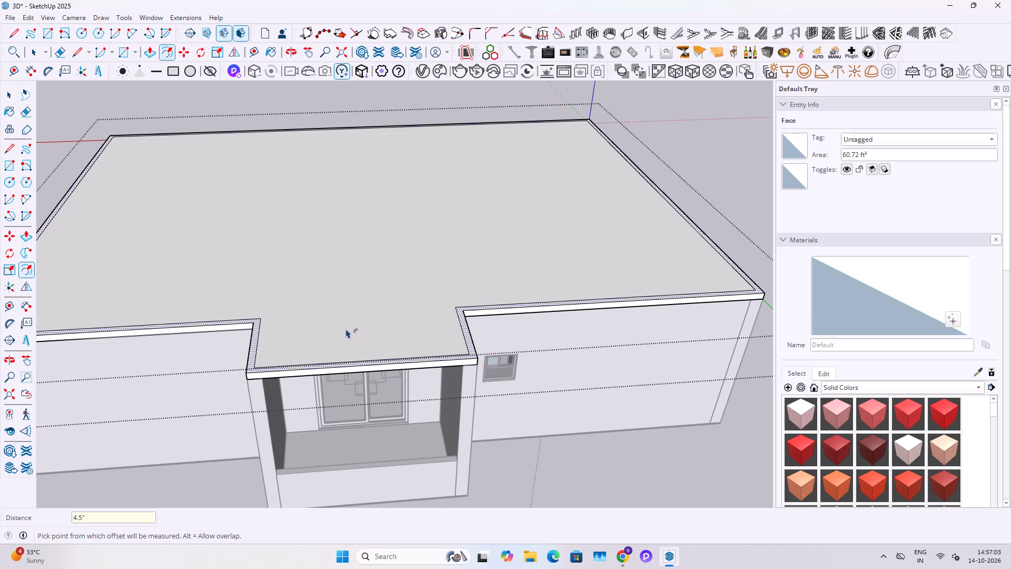
{"action": "key", "text": "space"}
Copy the 4.5" border strip with its edges from the roof slab and leave the group.
{"action": "scroll", "coordinate": [390, 376], "scroll_direction": "up", "scroll_amount": 10}
{"action": "middle_click_drag", "start_coordinate": [502, 354], "coordinate": [505, 418]}
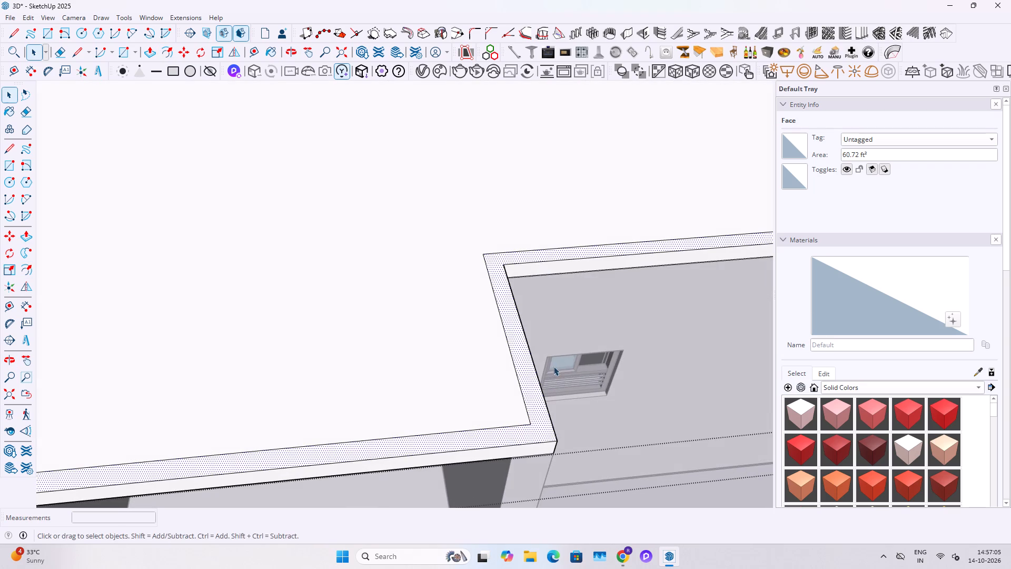
{"action": "double_click", "coordinate": [524, 365]}
{"action": "key", "text": "ctrl+c"}
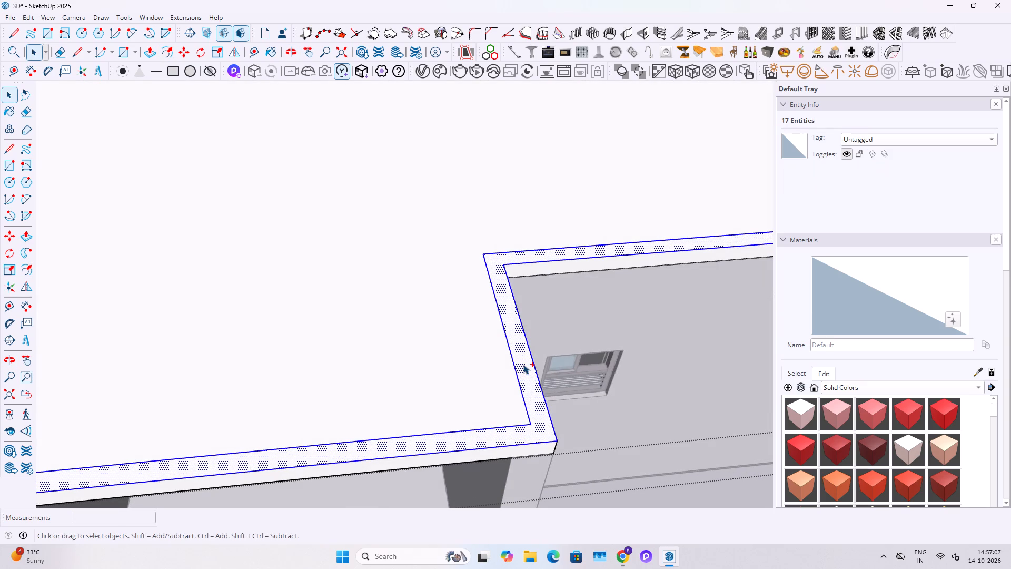
{"action": "key", "text": "Escape"}
{"action": "key", "text": "Escape"}
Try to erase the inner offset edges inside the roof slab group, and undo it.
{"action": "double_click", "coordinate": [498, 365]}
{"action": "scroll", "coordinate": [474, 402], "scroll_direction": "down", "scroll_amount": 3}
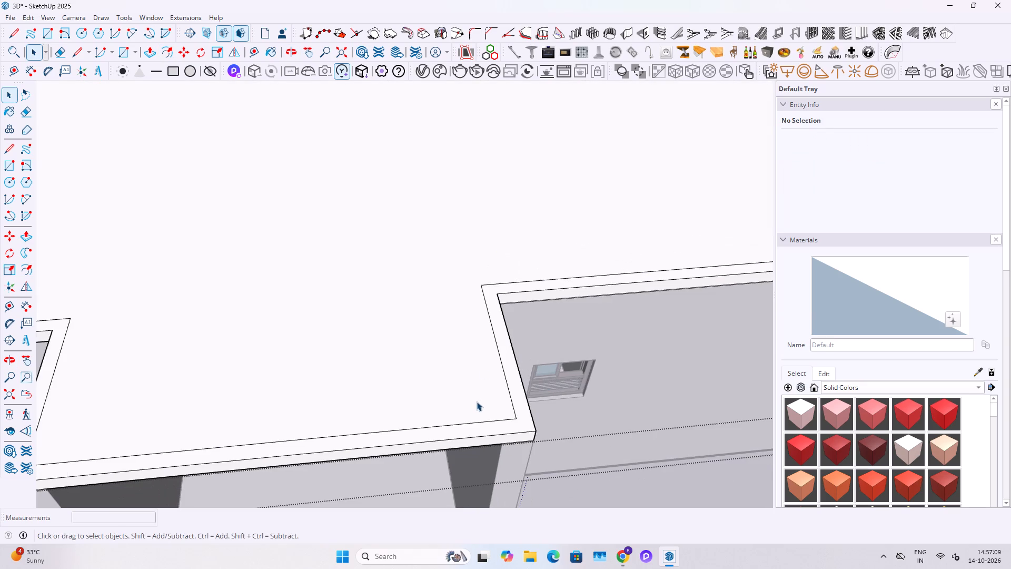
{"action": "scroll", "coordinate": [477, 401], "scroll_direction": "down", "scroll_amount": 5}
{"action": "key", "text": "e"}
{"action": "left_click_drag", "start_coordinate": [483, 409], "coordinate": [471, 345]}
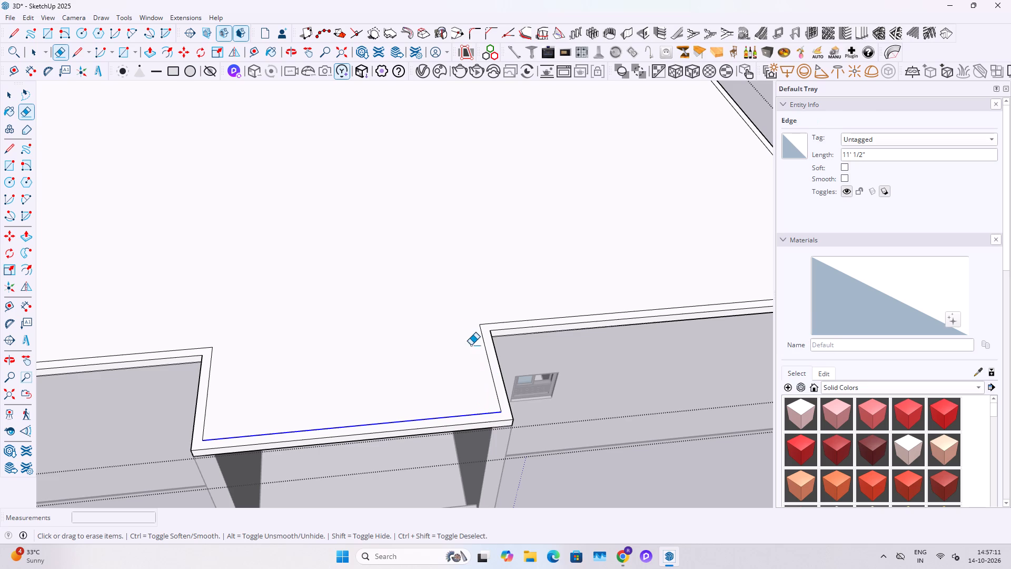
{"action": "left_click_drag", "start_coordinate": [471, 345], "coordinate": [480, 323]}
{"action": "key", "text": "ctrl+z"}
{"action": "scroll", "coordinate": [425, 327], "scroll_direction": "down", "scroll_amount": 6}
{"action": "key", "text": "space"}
Paste the copied border strip onto the roof, aligning its outer corner with the matching roof slab corner.
{"action": "scroll", "coordinate": [381, 336], "scroll_direction": "up", "scroll_amount": 1}
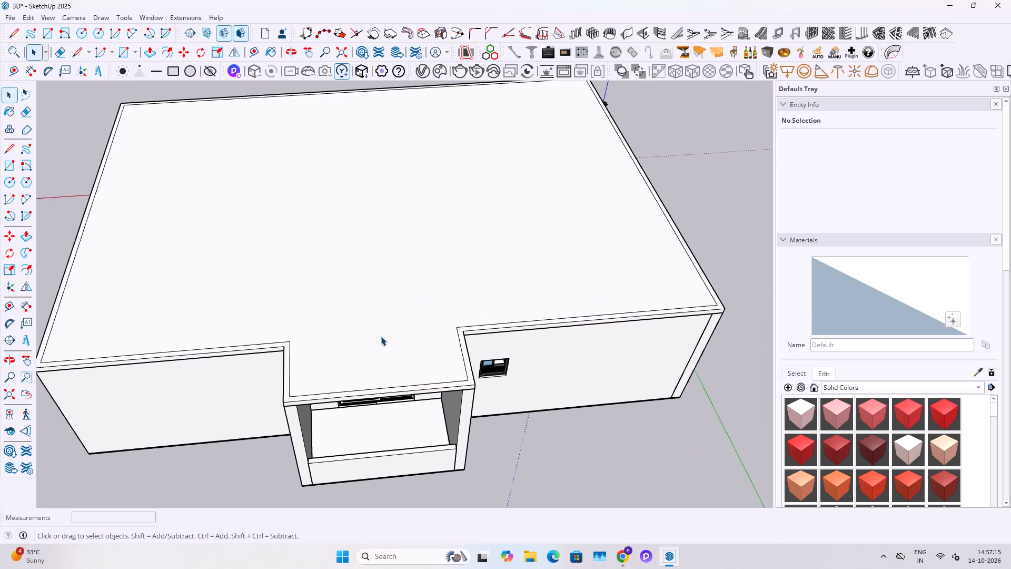
{"action": "scroll", "coordinate": [381, 336], "scroll_direction": "up", "scroll_amount": 1}
{"action": "key", "text": "ctrl+v"}
{"action": "scroll", "coordinate": [392, 288], "scroll_direction": "down", "scroll_amount": 10}
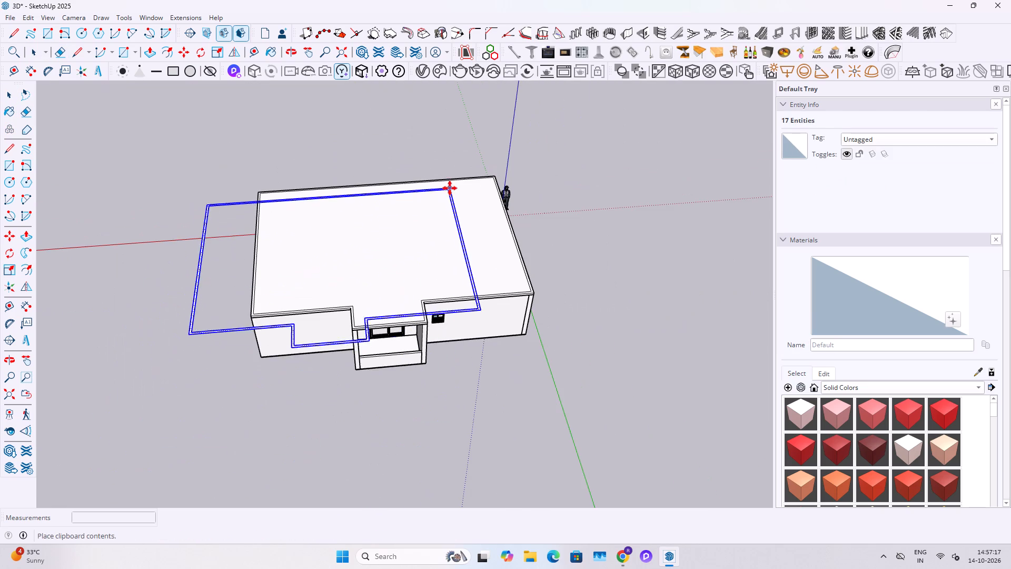
{"action": "scroll", "coordinate": [462, 206], "scroll_direction": "up", "scroll_amount": 8}
{"action": "middle_click_drag", "start_coordinate": [482, 196], "coordinate": [479, 302]}
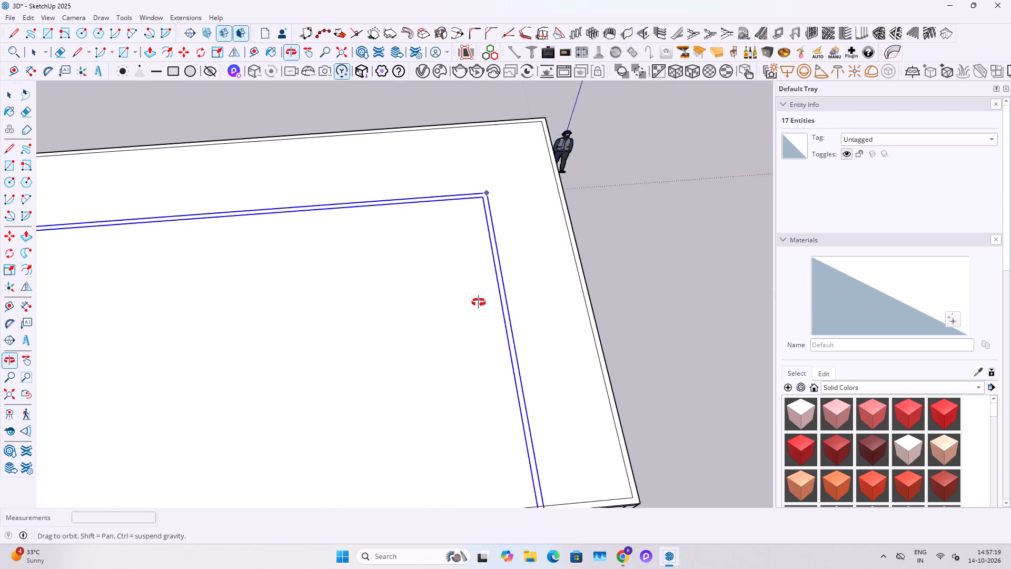
{"action": "middle_click_drag", "start_coordinate": [479, 302], "coordinate": [480, 302]}
{"action": "scroll", "coordinate": [534, 116], "scroll_direction": "up", "scroll_amount": 6}
{"action": "left_click", "coordinate": [551, 104]}
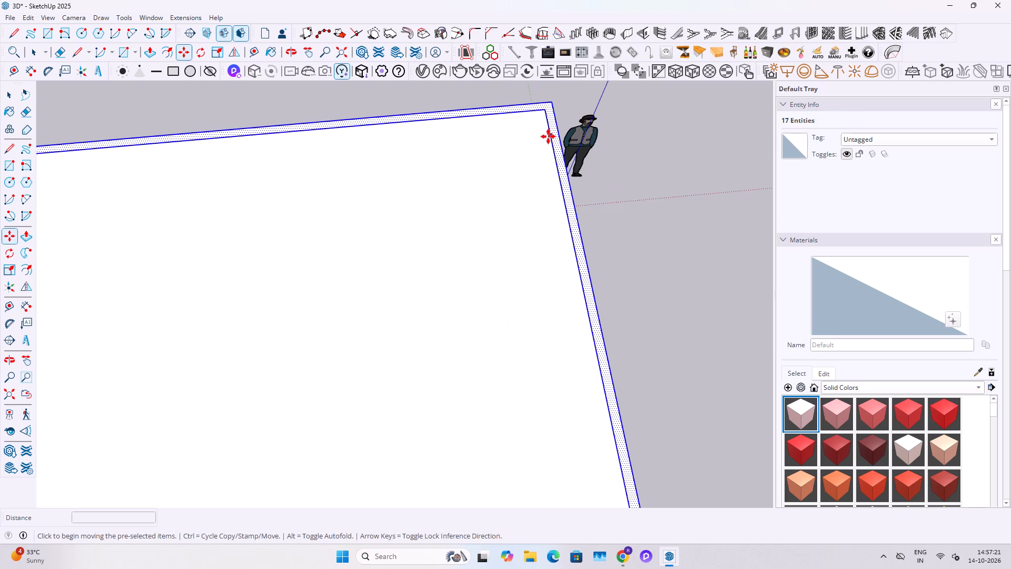
Pull the pasted border strip up 3' to form a parapet around the roof.
{"action": "key", "text": "space"}
{"action": "key", "text": "p"}
{"action": "left_click", "coordinate": [552, 135]}
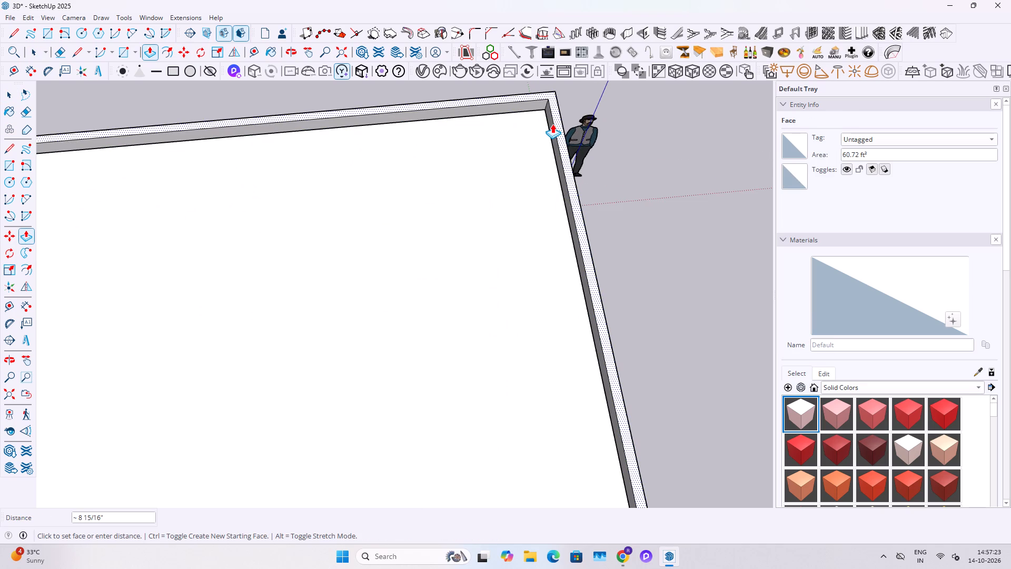
{"action": "type", "text": "3'"}
{"action": "key", "text": "Return"}
{"action": "key", "text": "space"}
{"action": "scroll", "coordinate": [472, 182], "scroll_direction": "down", "scroll_amount": 12}
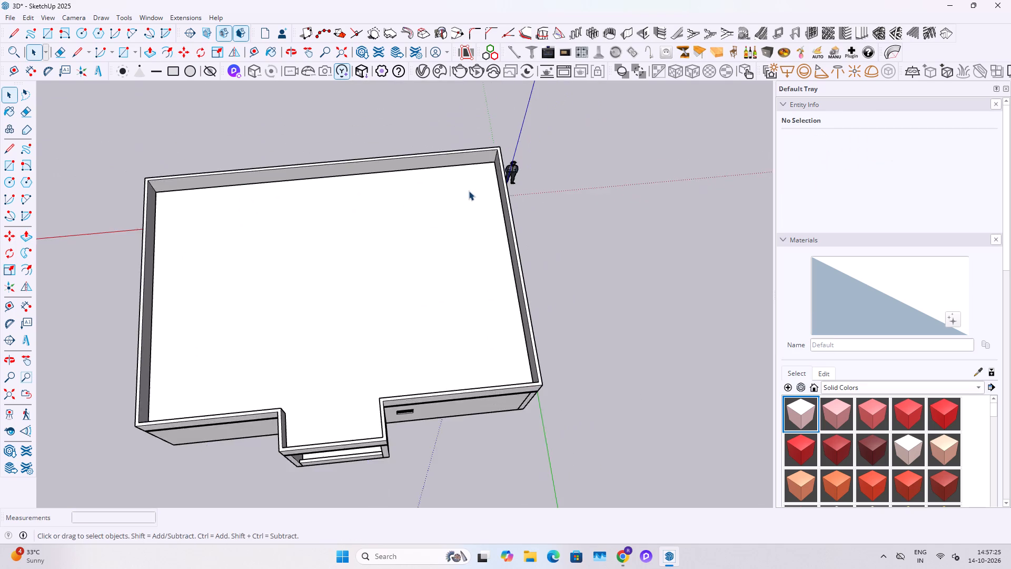
Group all faces and edges of the raised parapet around the roof.
{"action": "scroll", "coordinate": [469, 191], "scroll_direction": "down", "scroll_amount": 4}
{"action": "middle_click_drag", "start_coordinate": [479, 256], "coordinate": [462, 137]}
{"action": "scroll", "coordinate": [369, 357], "scroll_direction": "up", "scroll_amount": 8}
{"action": "middle_click_drag", "start_coordinate": [371, 280], "coordinate": [489, 196]}
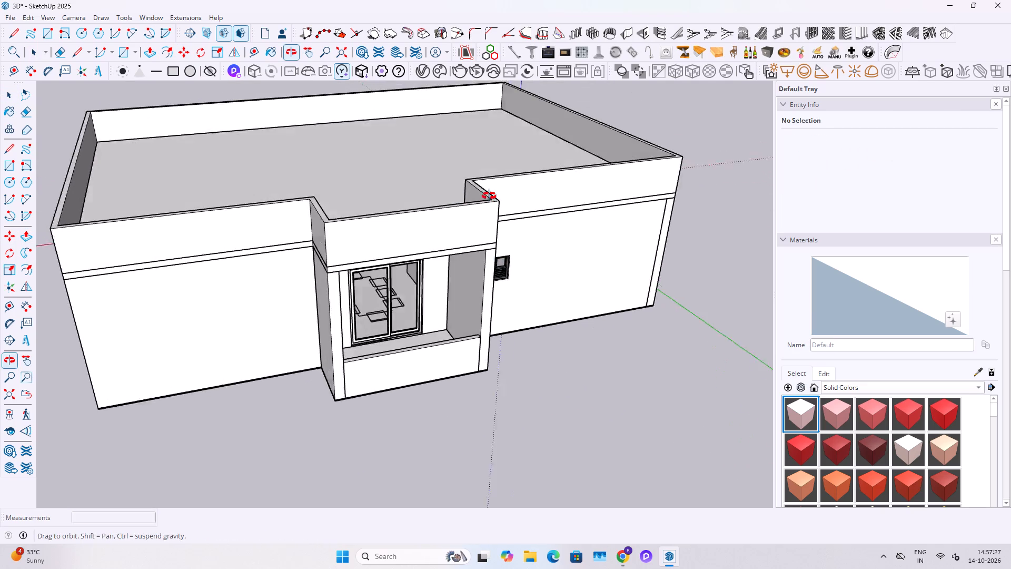
{"action": "middle_click_drag", "start_coordinate": [489, 196], "coordinate": [495, 195]}
{"action": "triple_click", "coordinate": [443, 214]}
{"action": "left_click", "coordinate": [443, 214]}
{"action": "right_click", "coordinate": [443, 214]}
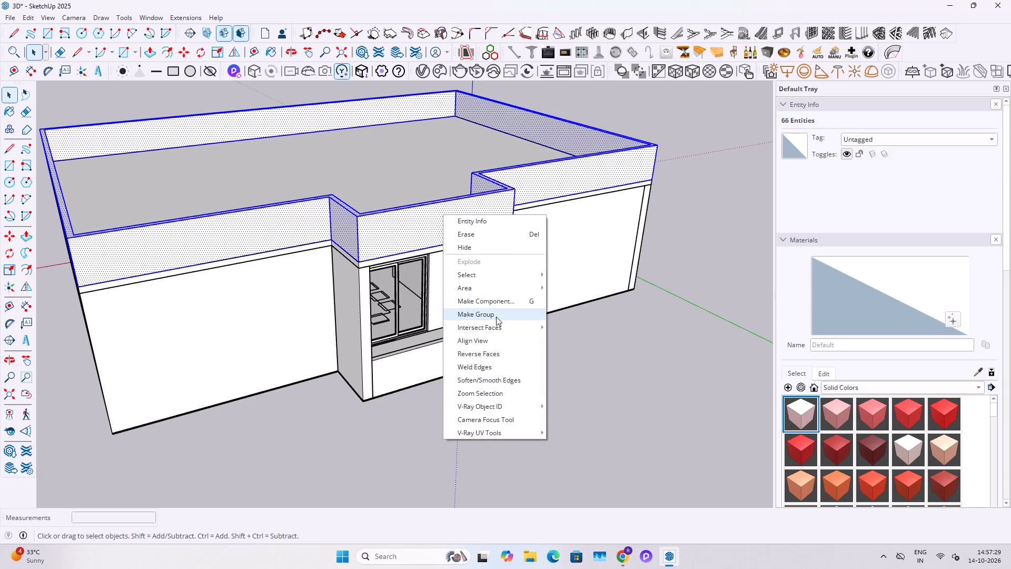
{"action": "left_click", "coordinate": [496, 317]}
Examine the outside of the house from all sides, including the walls with windows and the entrance door.
{"action": "middle_click_drag", "start_coordinate": [556, 298], "coordinate": [174, 241]}
{"action": "scroll", "coordinate": [261, 307], "scroll_direction": "down", "scroll_amount": 1}
{"action": "left_click", "coordinate": [395, 433]}
{"action": "middle_click_drag", "start_coordinate": [595, 315], "coordinate": [122, 310]}
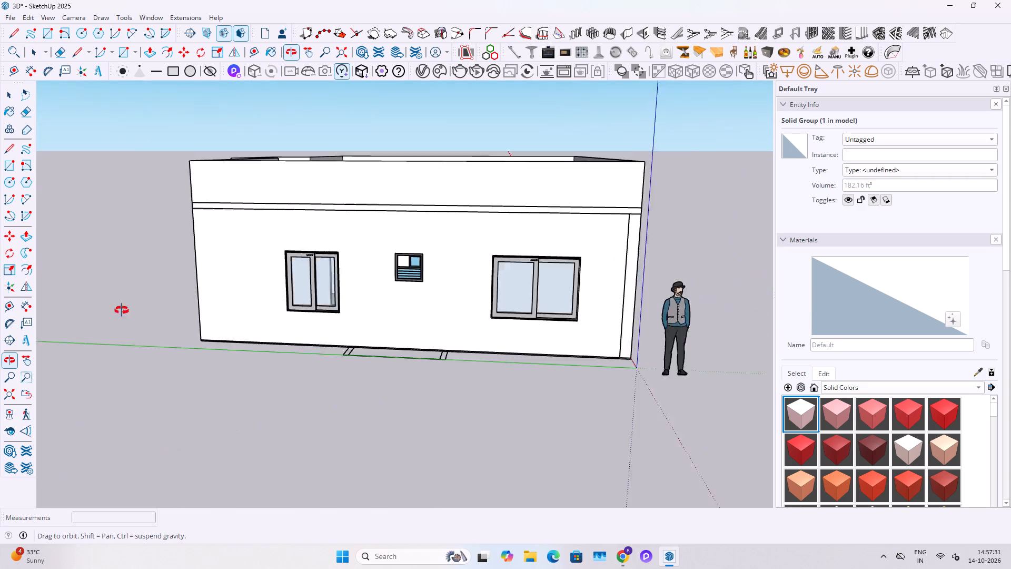
{"action": "middle_click_drag", "start_coordinate": [122, 310], "coordinate": [30, 300]}
{"action": "middle_click_drag", "start_coordinate": [378, 303], "coordinate": [328, 352]}
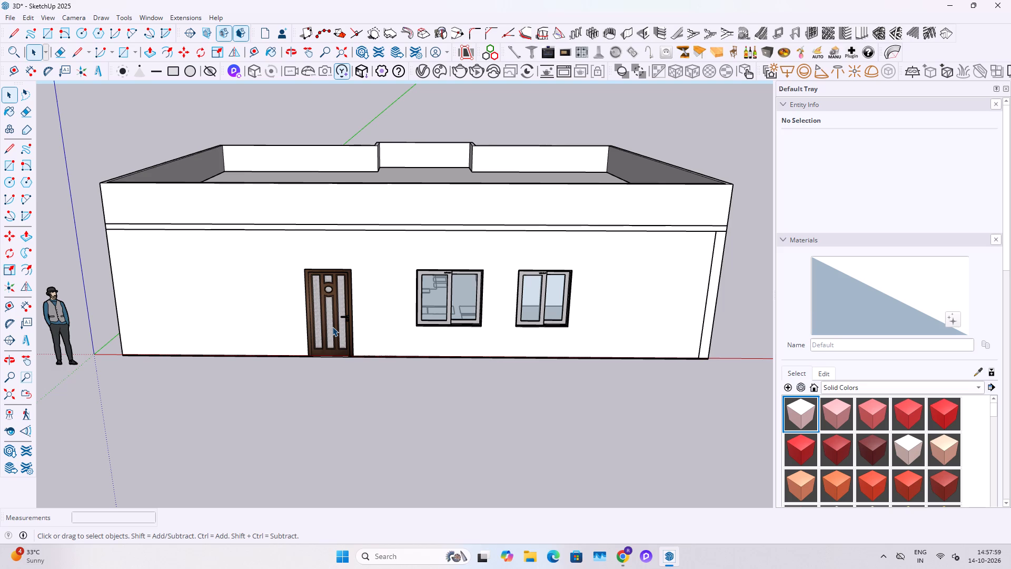
{"action": "scroll", "coordinate": [349, 312], "scroll_direction": "down", "scroll_amount": 4}
{"action": "middle_click_drag", "start_coordinate": [383, 259], "coordinate": [390, 261]}
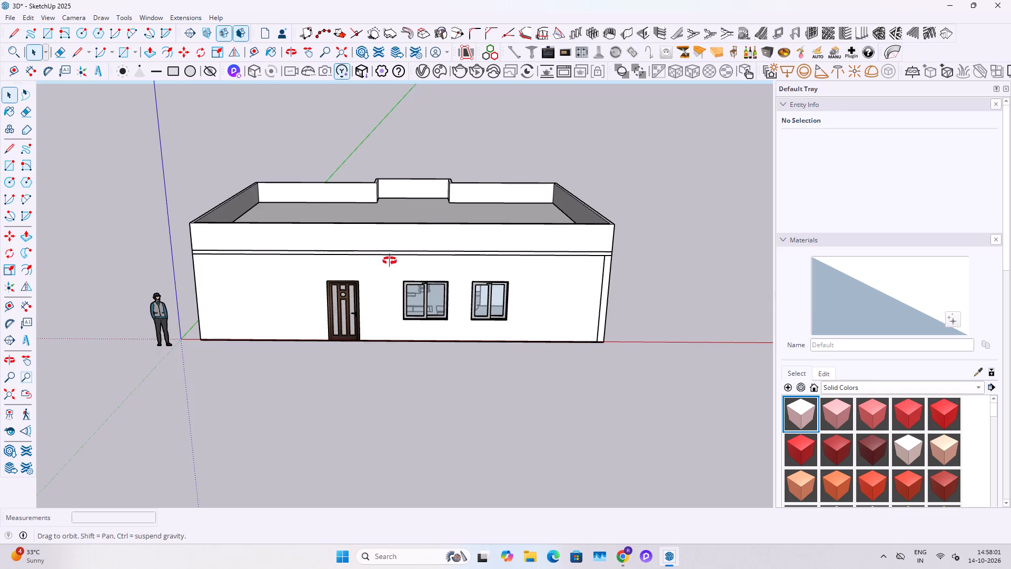
{"action": "middle_click_drag", "start_coordinate": [390, 261], "coordinate": [456, 280]}
{"action": "left_click", "coordinate": [419, 247]}
{"action": "middle_click_drag", "start_coordinate": [401, 260], "coordinate": [664, 259]}
{"action": "left_click", "coordinate": [637, 375]}
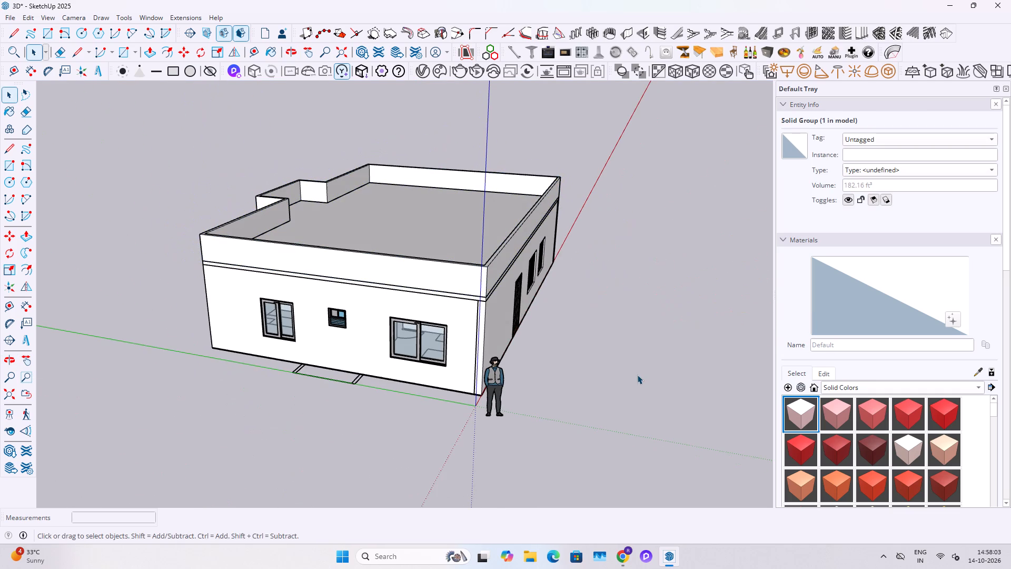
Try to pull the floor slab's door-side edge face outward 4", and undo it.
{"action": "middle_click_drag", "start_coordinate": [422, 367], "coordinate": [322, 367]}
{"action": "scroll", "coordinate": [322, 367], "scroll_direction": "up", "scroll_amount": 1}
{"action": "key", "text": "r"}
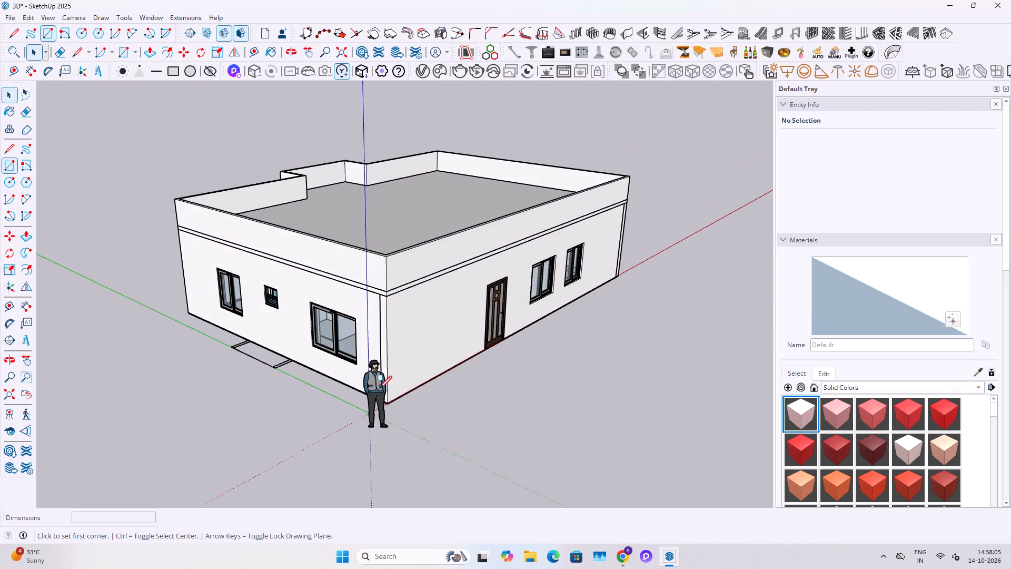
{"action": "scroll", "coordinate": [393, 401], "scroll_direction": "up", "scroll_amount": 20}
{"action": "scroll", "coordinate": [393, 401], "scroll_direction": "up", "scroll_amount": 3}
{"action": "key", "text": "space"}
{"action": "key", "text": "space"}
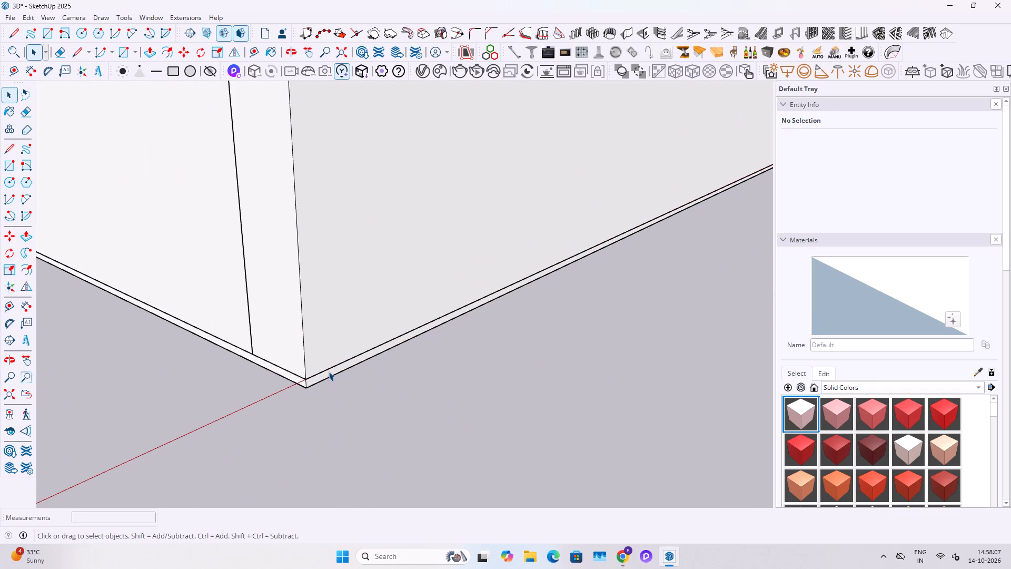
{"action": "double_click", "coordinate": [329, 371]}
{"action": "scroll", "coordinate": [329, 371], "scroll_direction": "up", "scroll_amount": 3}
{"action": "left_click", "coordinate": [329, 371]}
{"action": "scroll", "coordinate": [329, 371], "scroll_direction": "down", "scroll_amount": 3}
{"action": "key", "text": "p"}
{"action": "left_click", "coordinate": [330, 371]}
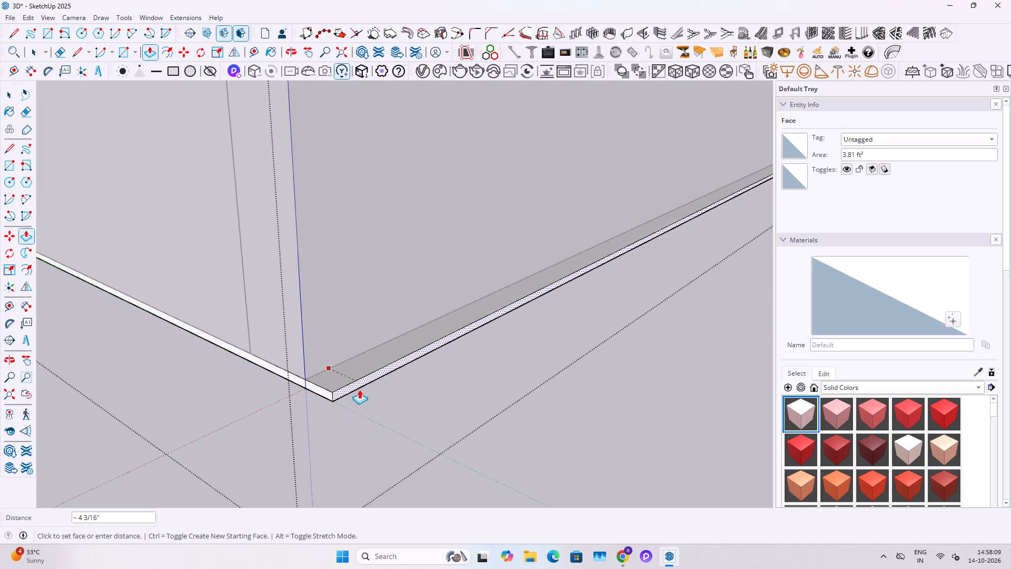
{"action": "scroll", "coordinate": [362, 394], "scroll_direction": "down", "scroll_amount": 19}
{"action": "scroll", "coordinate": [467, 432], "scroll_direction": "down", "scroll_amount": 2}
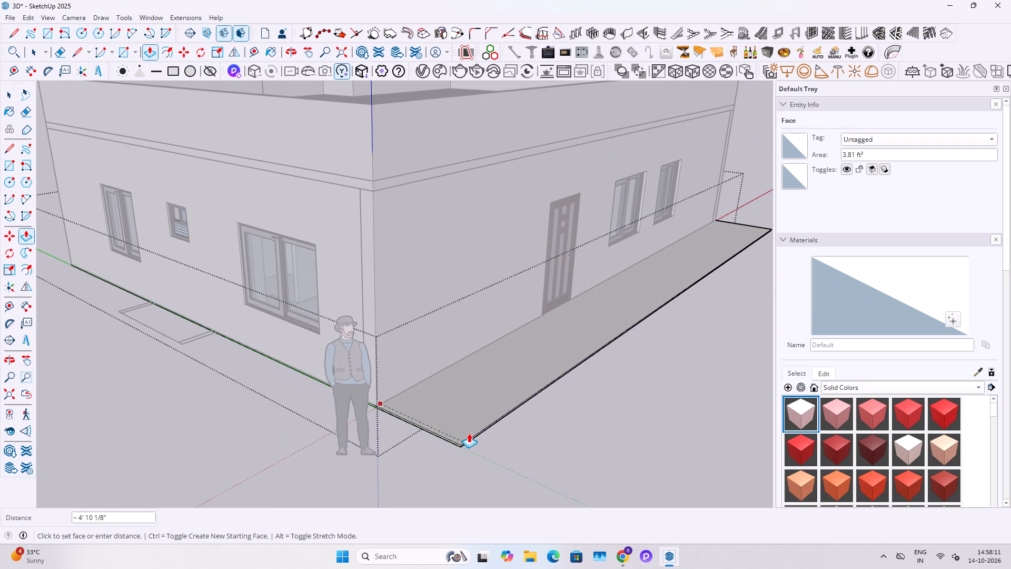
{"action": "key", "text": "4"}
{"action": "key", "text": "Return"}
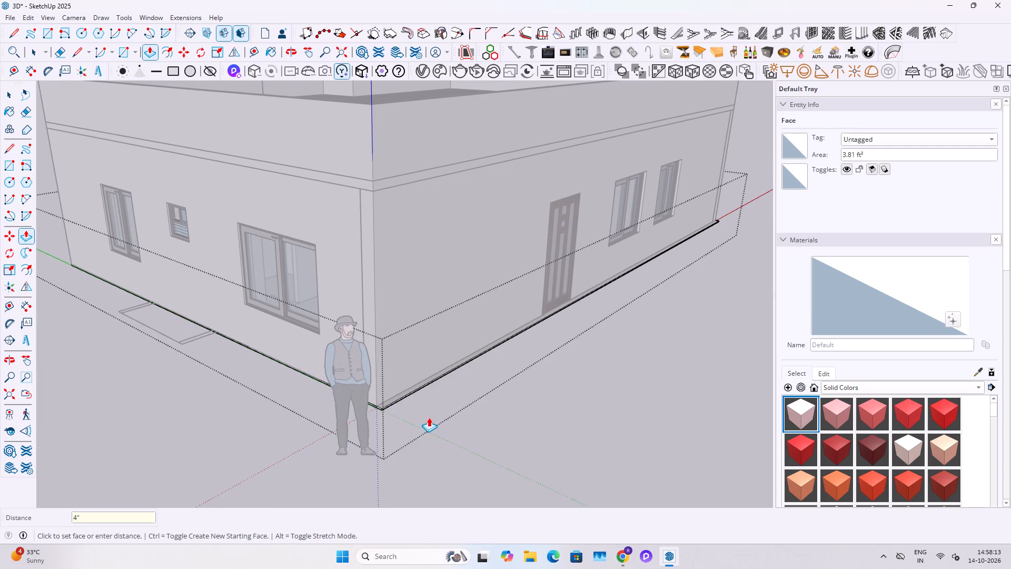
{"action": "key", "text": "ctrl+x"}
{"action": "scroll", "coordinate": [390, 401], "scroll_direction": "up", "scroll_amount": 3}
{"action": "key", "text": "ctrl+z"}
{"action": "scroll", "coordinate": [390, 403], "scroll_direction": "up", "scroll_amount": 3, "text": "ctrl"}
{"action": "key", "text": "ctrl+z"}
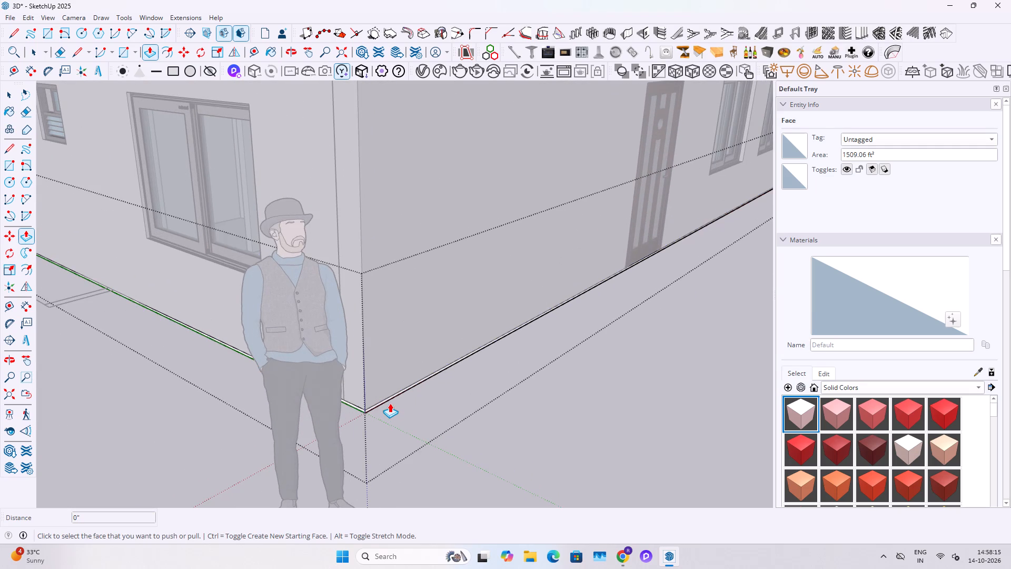
Pull the floor slab's edge face on the entrance door side outward 4' and leave the group.
{"action": "left_click", "coordinate": [389, 399]}
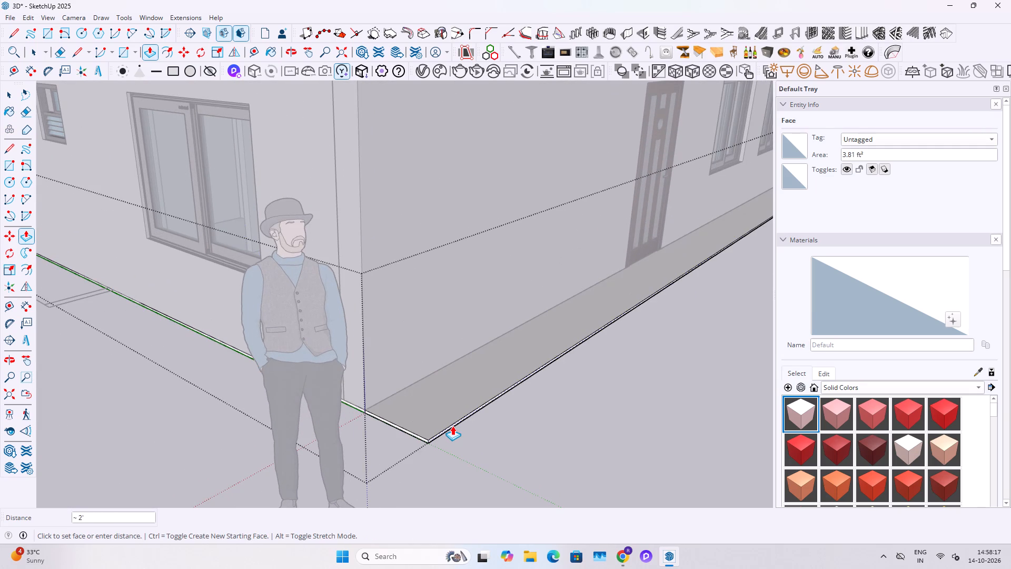
{"action": "key", "text": "4"}
{"action": "key", "text": "apostrophe"}
{"action": "key", "text": "Return"}
{"action": "scroll", "coordinate": [434, 425], "scroll_direction": "down", "scroll_amount": 9}
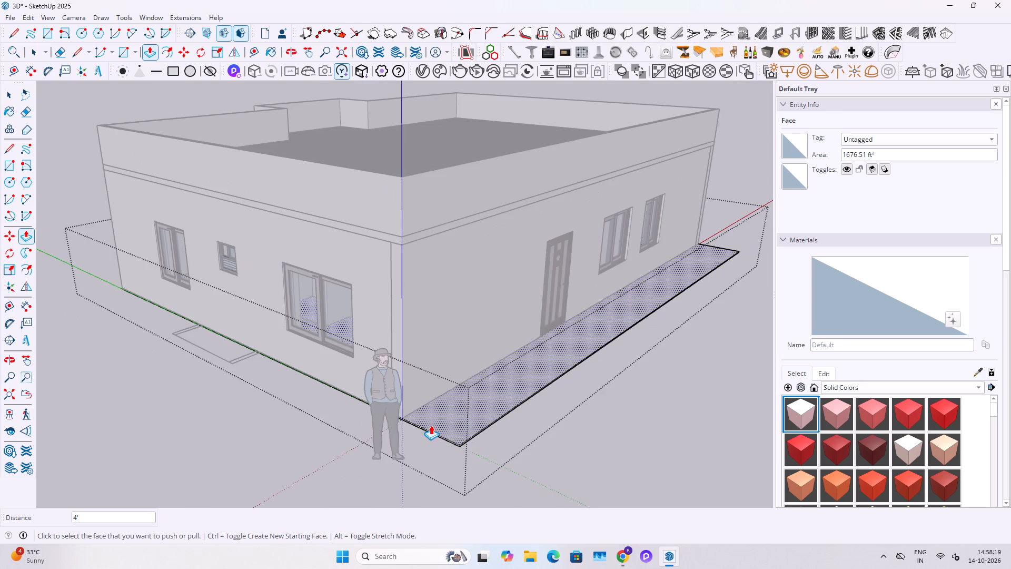
{"action": "key", "text": "space"}
{"action": "key", "text": "Escape"}
{"action": "key", "text": "Escape"}
Paint the parapet's outer face above the entrance door with the solid colour M06_Steel_Smoke and leave the group.
{"action": "scroll", "coordinate": [483, 403], "scroll_direction": "down", "scroll_amount": 2}
{"action": "middle_click_drag", "start_coordinate": [473, 409], "coordinate": [222, 462]}
{"action": "scroll", "coordinate": [368, 425], "scroll_direction": "up", "scroll_amount": 6}
{"action": "middle_click_drag", "start_coordinate": [378, 431], "coordinate": [380, 390]}
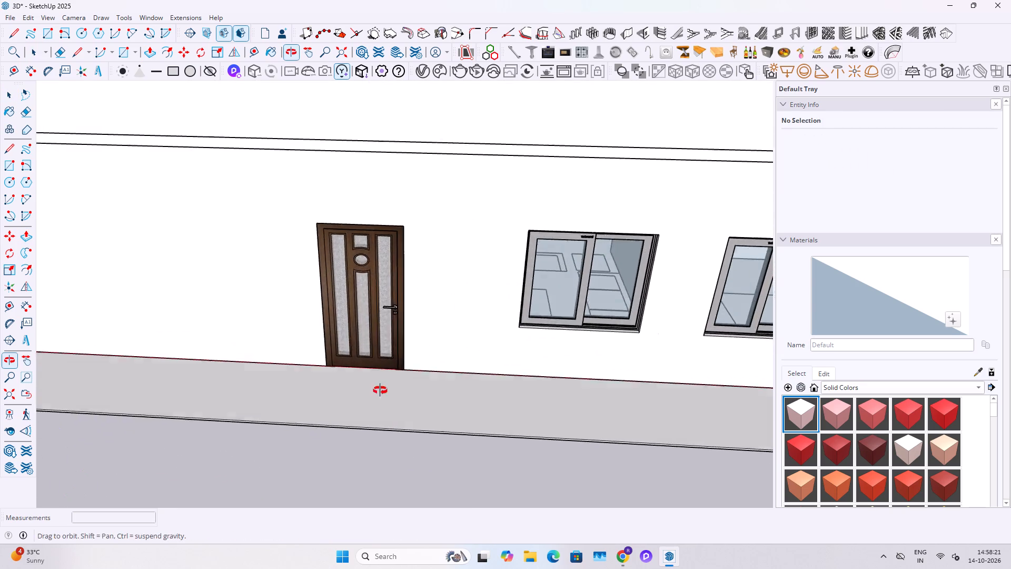
{"action": "middle_click_drag", "start_coordinate": [380, 390], "coordinate": [391, 354]}
{"action": "scroll", "coordinate": [391, 354], "scroll_direction": "down", "scroll_amount": 7}
{"action": "middle_click_drag", "start_coordinate": [483, 183], "coordinate": [502, 239], "text": "shift"}
{"action": "middle_click_drag", "start_coordinate": [536, 281], "coordinate": [481, 330], "text": "shift"}
{"action": "scroll", "coordinate": [489, 332], "scroll_direction": "up", "scroll_amount": 3}
{"action": "double_click", "coordinate": [531, 266]}
{"action": "left_click", "coordinate": [507, 263]}
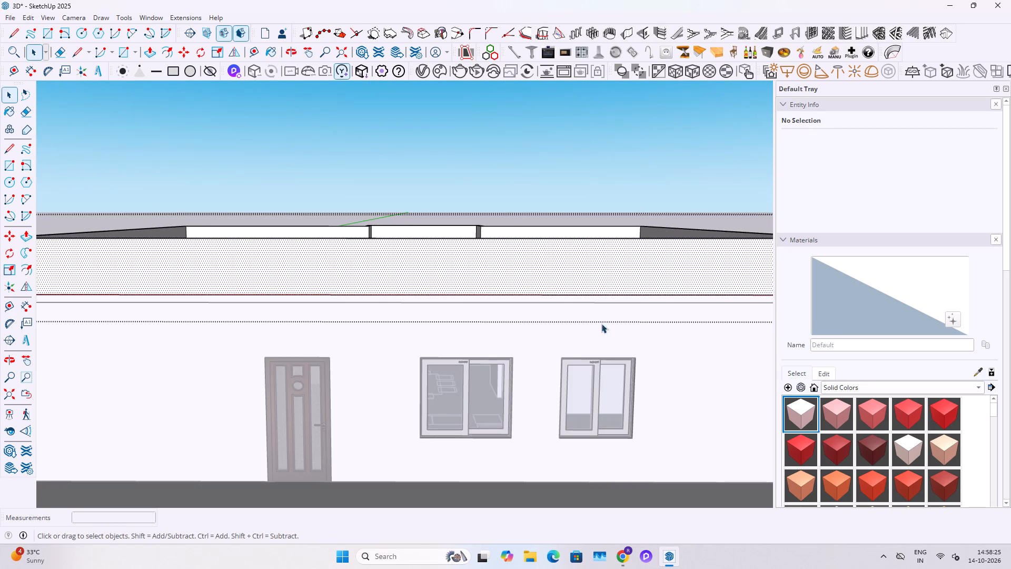
{"action": "scroll", "coordinate": [891, 439], "scroll_direction": "down", "scroll_amount": 12}
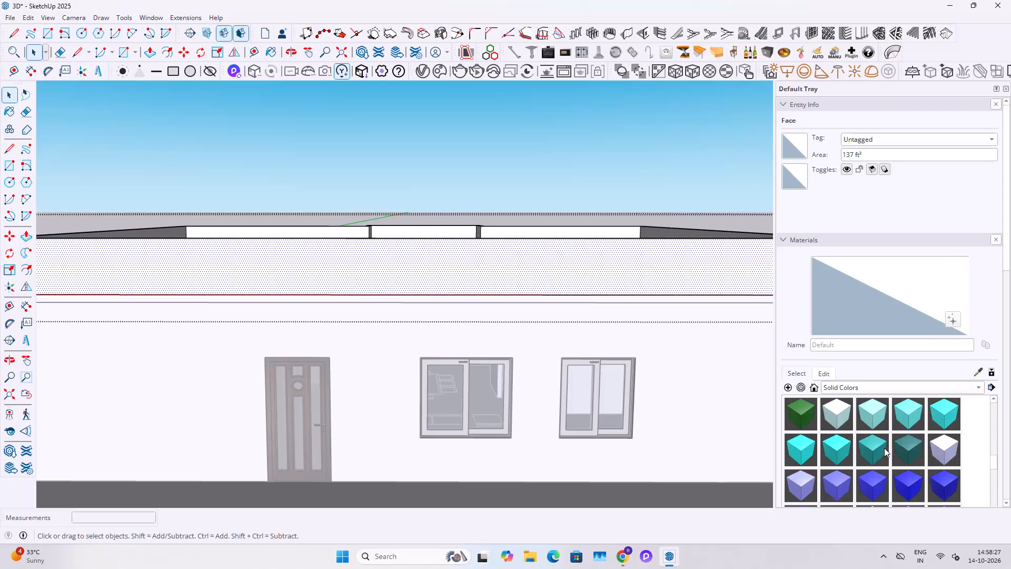
{"action": "scroll", "coordinate": [884, 448], "scroll_direction": "down", "scroll_amount": 9}
{"action": "scroll", "coordinate": [884, 448], "scroll_direction": "up", "scroll_amount": 1}
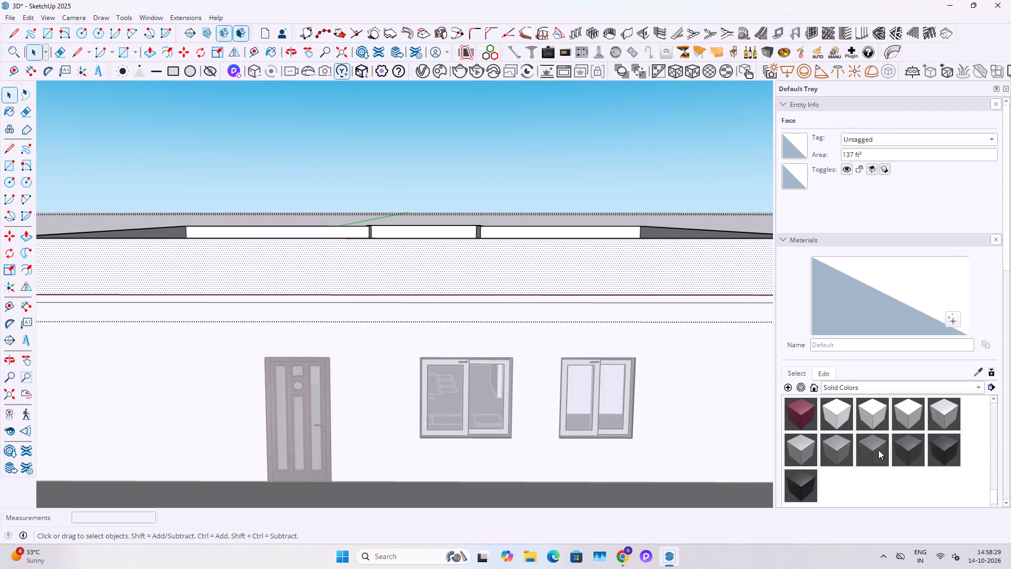
{"action": "left_click", "coordinate": [869, 445]}
{"action": "left_click", "coordinate": [589, 270]}
{"action": "key", "text": "space"}
{"action": "key", "text": "Escape"}
{"action": "key", "text": "space"}
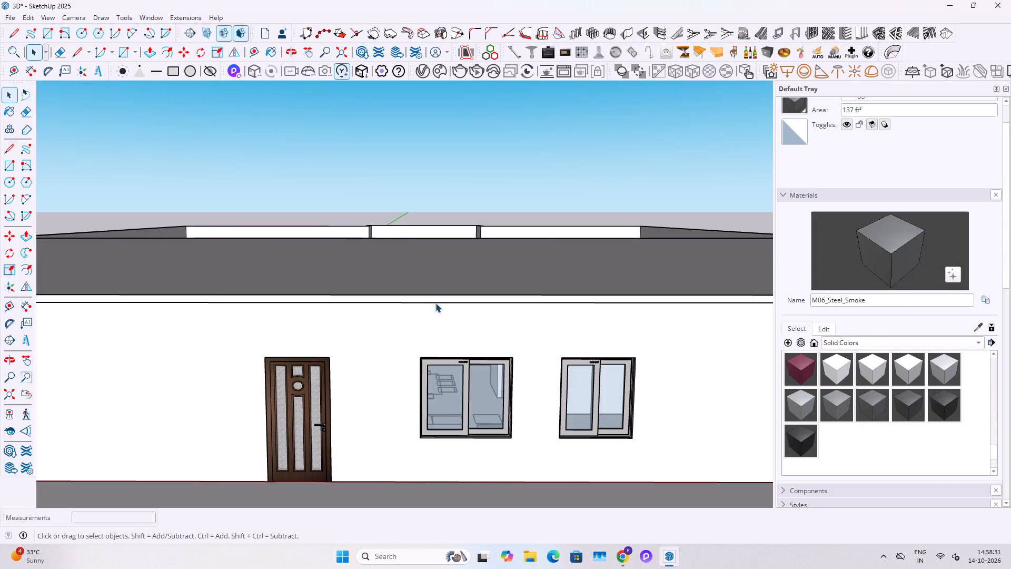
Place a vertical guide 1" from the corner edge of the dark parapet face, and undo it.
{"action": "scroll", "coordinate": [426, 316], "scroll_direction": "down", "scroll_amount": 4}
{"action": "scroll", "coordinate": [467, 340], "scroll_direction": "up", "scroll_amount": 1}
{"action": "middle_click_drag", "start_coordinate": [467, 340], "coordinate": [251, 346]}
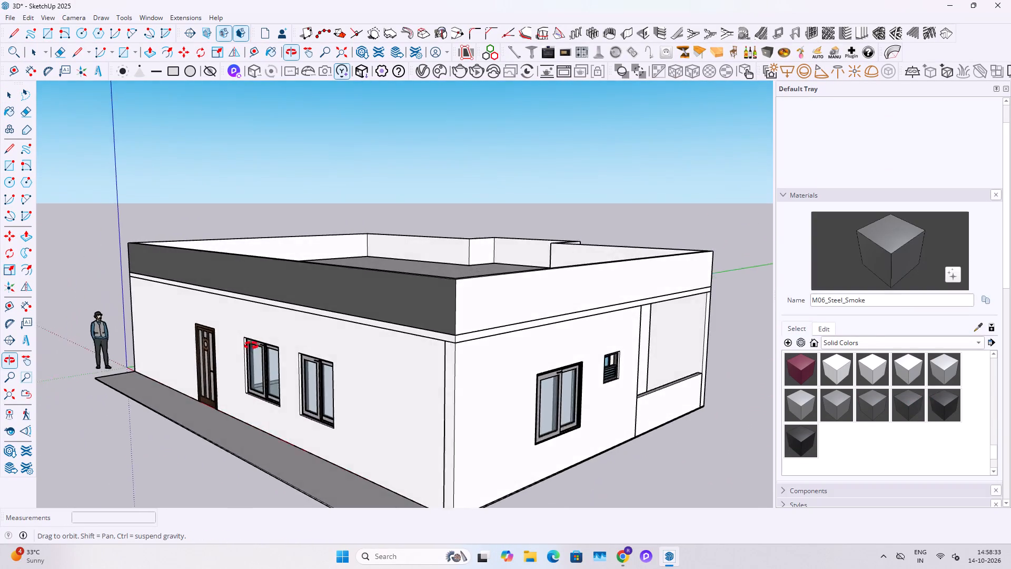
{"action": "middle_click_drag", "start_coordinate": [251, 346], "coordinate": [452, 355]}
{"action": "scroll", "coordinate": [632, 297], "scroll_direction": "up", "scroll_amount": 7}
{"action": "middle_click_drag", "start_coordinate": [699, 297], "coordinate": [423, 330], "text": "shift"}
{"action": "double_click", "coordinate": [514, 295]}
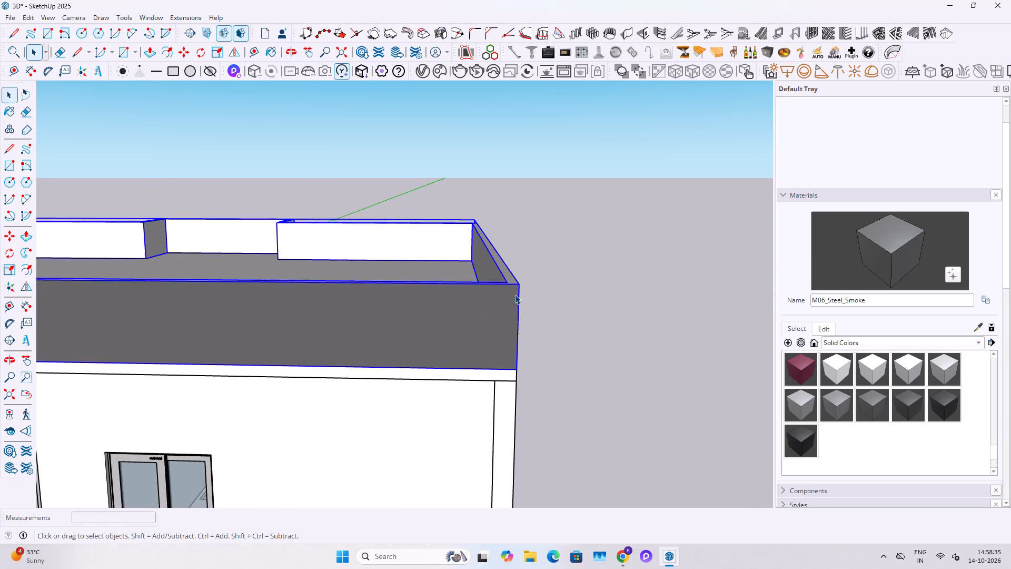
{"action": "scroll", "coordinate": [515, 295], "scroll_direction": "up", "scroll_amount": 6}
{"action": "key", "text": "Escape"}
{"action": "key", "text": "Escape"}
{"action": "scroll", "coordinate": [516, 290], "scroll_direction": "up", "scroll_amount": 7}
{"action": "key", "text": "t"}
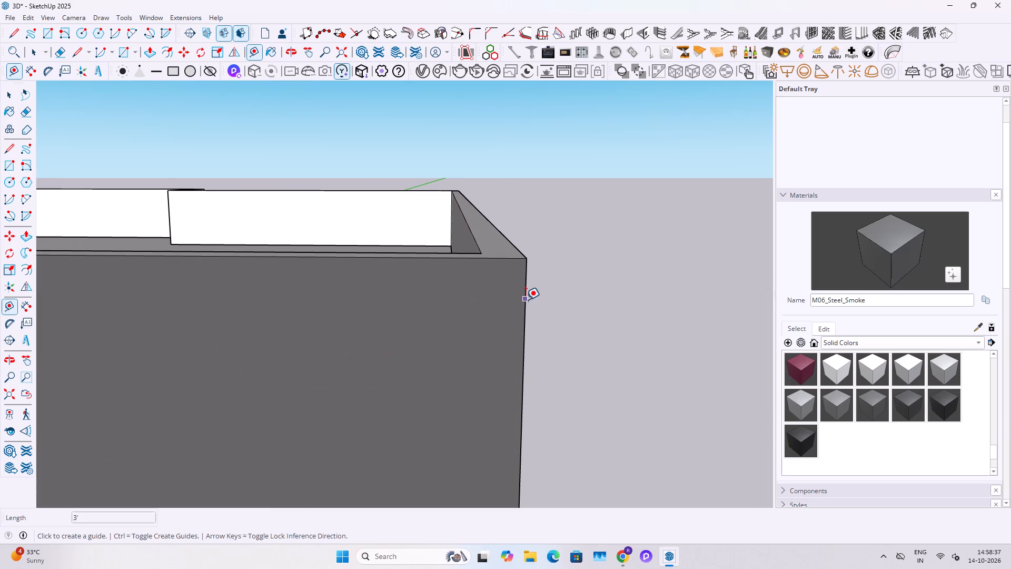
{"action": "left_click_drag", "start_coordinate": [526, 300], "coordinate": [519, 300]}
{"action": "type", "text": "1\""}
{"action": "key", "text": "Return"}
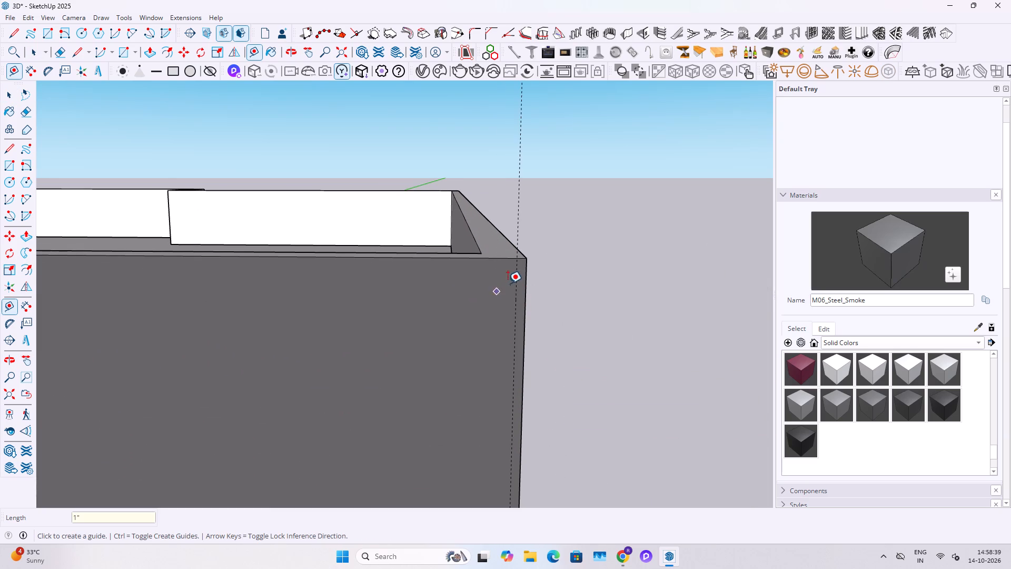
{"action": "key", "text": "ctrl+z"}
Place a vertical guide 6" in from the dark parapet face's corner edge and a second one 2" further in.
{"action": "left_click_drag", "start_coordinate": [524, 281], "coordinate": [518, 281]}
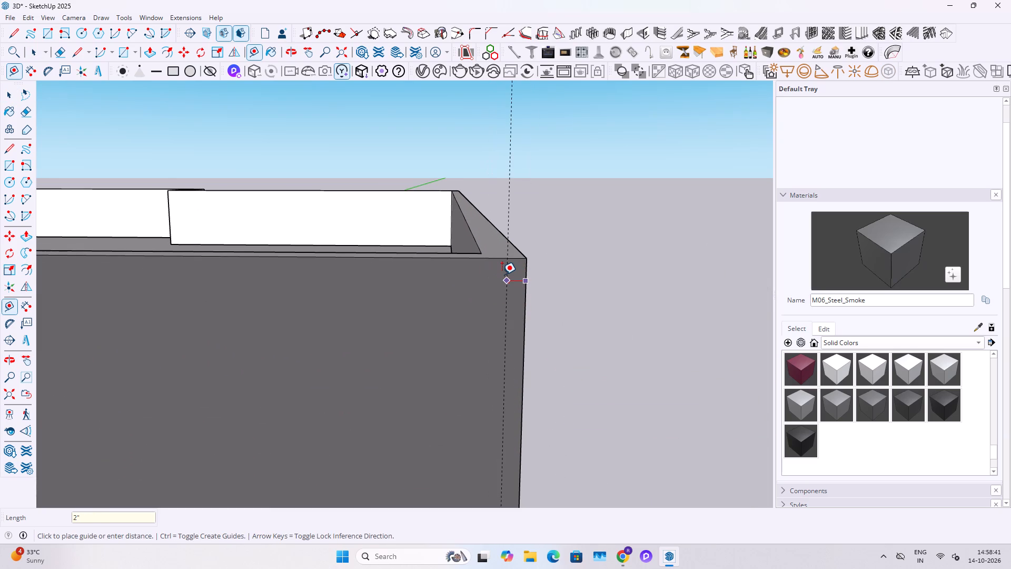
{"action": "key", "text": "6"}
{"action": "key", "text": "shift+quotedbl"}
{"action": "key", "text": "Return"}
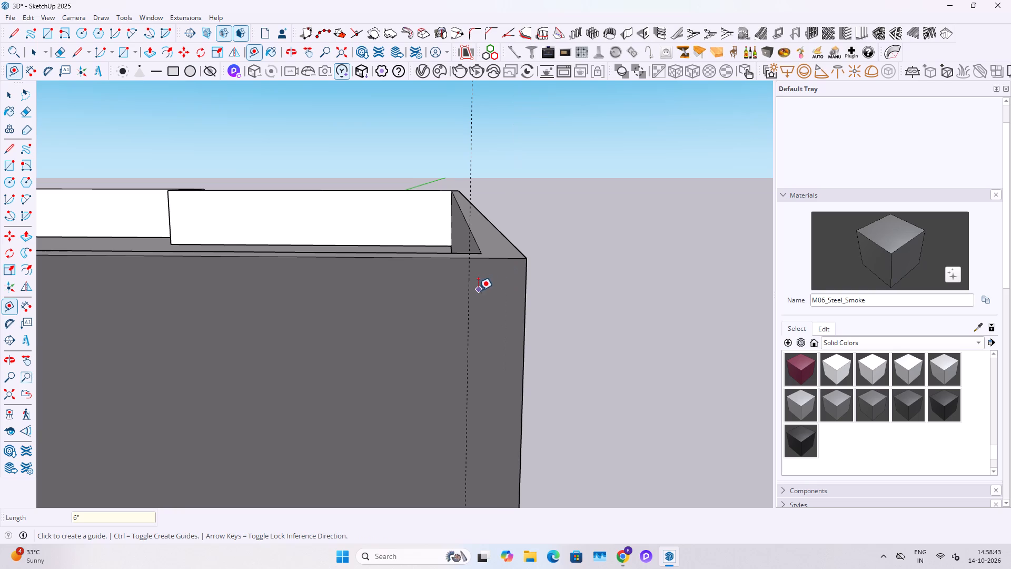
{"action": "left_click", "coordinate": [470, 292]}
{"action": "type", "text": "2\""}
{"action": "key", "text": "Return"}
Place a horizontal guide 1' below the top edge of the dark parapet face.
{"action": "left_click", "coordinate": [490, 259]}
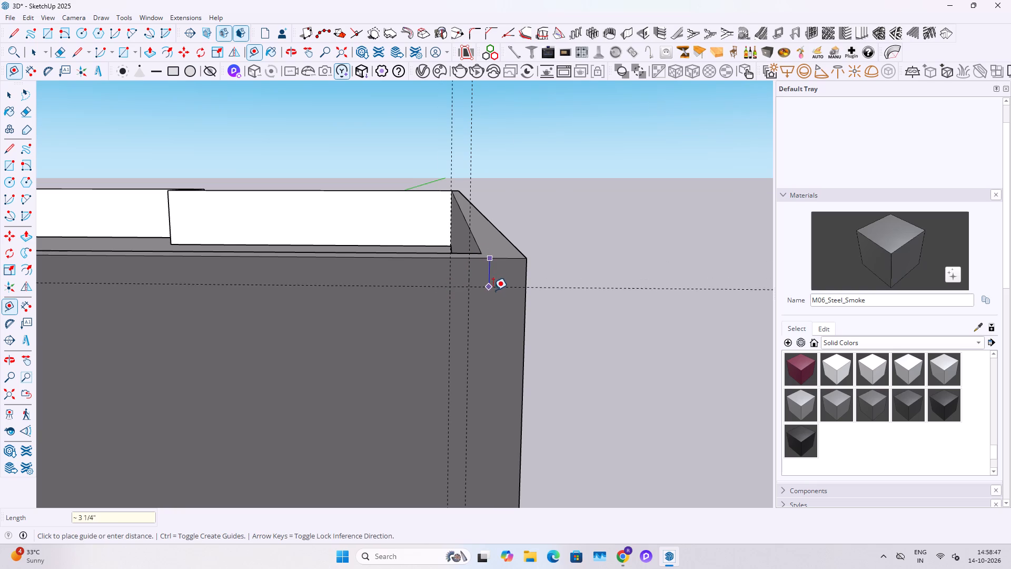
{"action": "type", "text": "1'"}
{"action": "key", "text": "Return"}
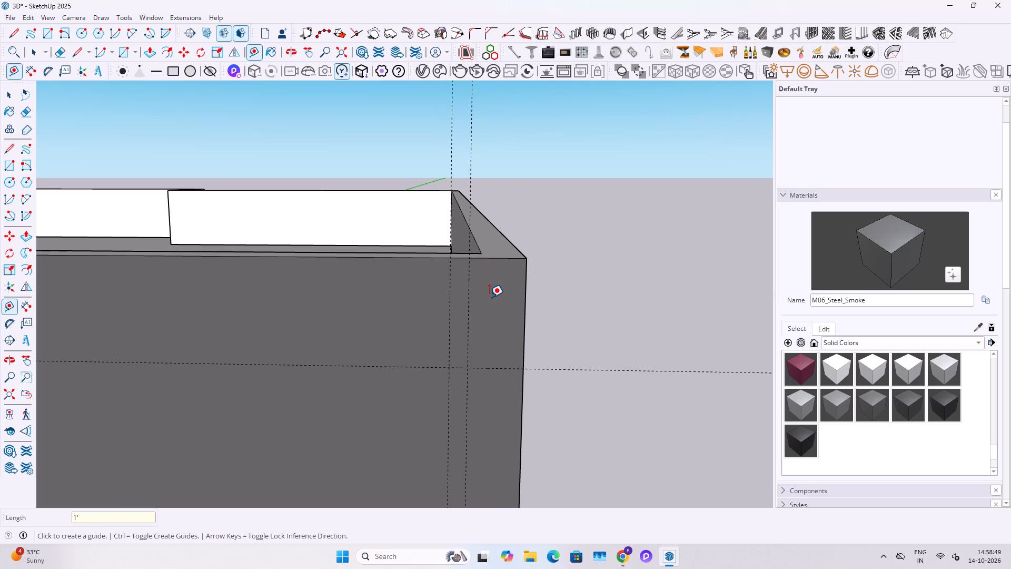
Draw a 2" by 1' rectangle between the guides, from the parapet's top edge down to the horizontal guide.
{"action": "key", "text": "space"}
{"action": "key", "text": "r"}
{"action": "left_click", "coordinate": [449, 259]}
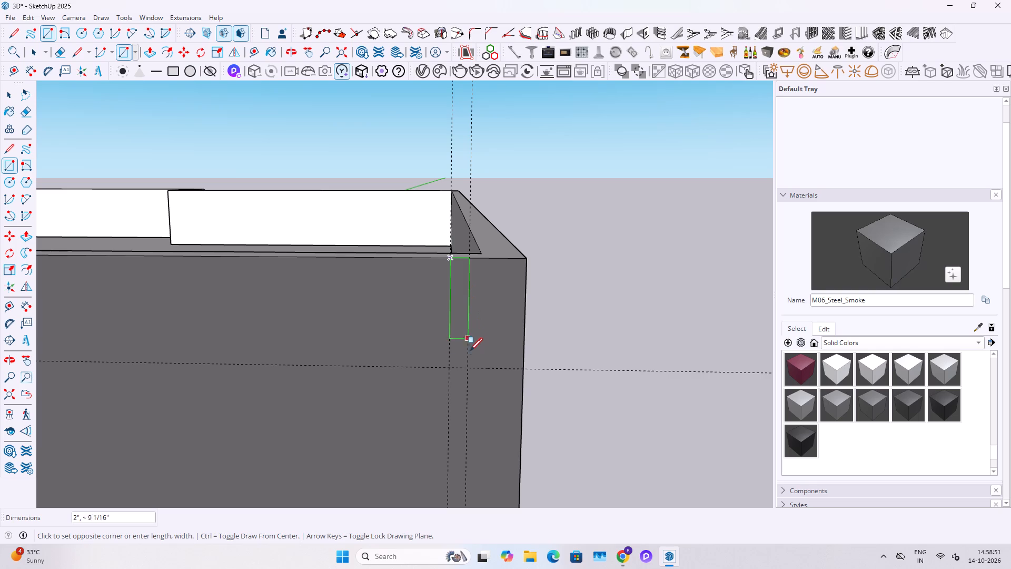
{"action": "left_click", "coordinate": [469, 370]}
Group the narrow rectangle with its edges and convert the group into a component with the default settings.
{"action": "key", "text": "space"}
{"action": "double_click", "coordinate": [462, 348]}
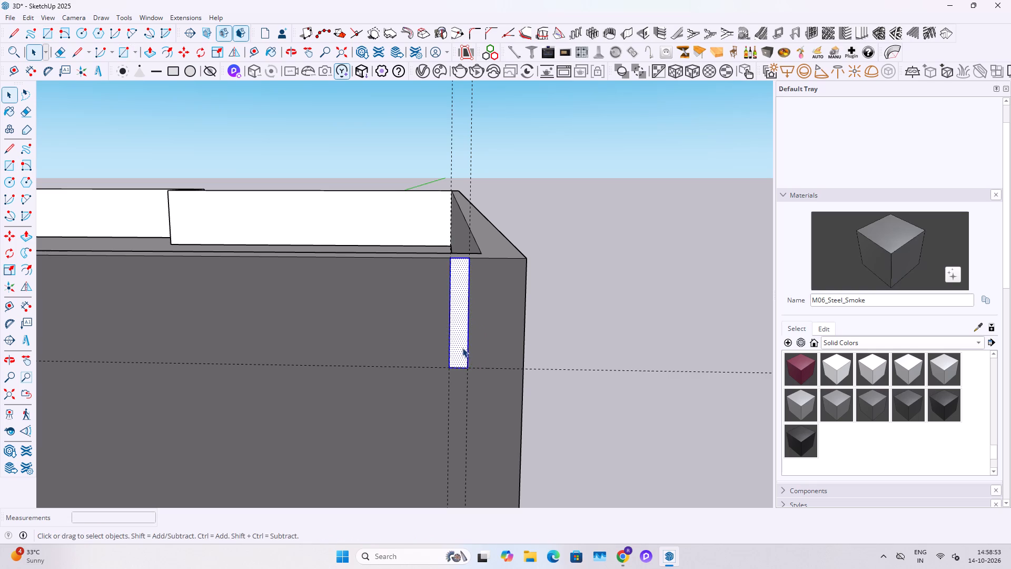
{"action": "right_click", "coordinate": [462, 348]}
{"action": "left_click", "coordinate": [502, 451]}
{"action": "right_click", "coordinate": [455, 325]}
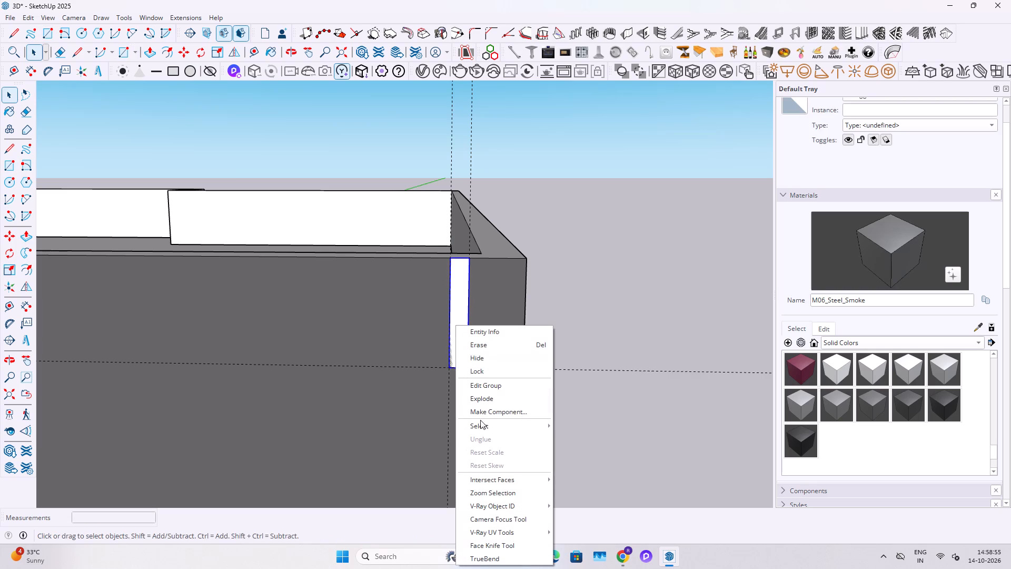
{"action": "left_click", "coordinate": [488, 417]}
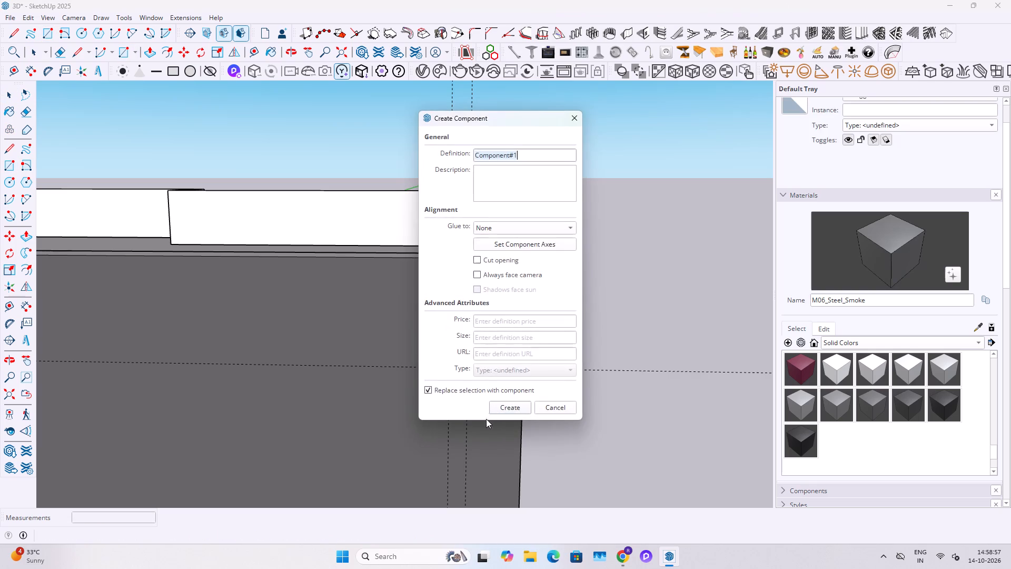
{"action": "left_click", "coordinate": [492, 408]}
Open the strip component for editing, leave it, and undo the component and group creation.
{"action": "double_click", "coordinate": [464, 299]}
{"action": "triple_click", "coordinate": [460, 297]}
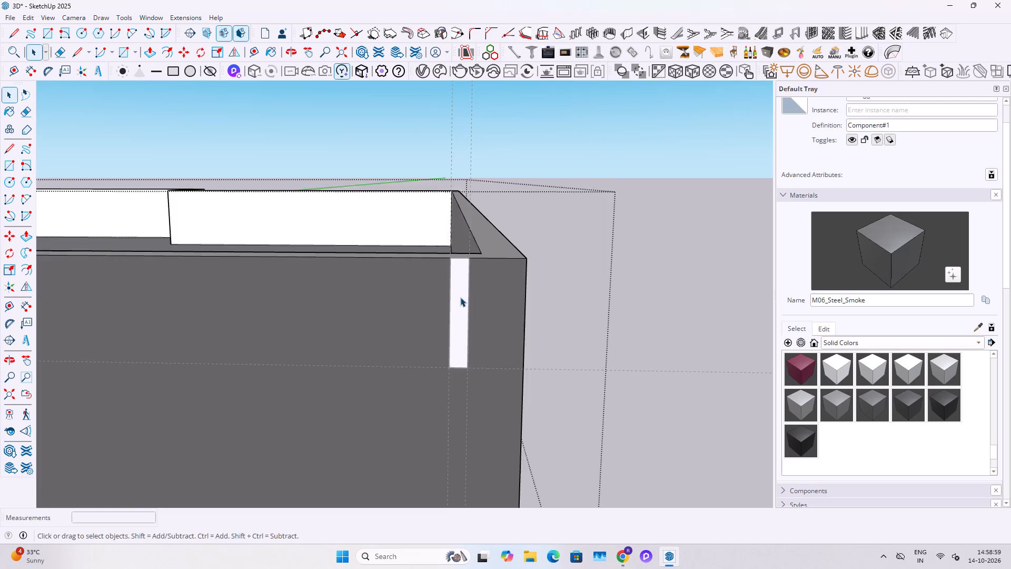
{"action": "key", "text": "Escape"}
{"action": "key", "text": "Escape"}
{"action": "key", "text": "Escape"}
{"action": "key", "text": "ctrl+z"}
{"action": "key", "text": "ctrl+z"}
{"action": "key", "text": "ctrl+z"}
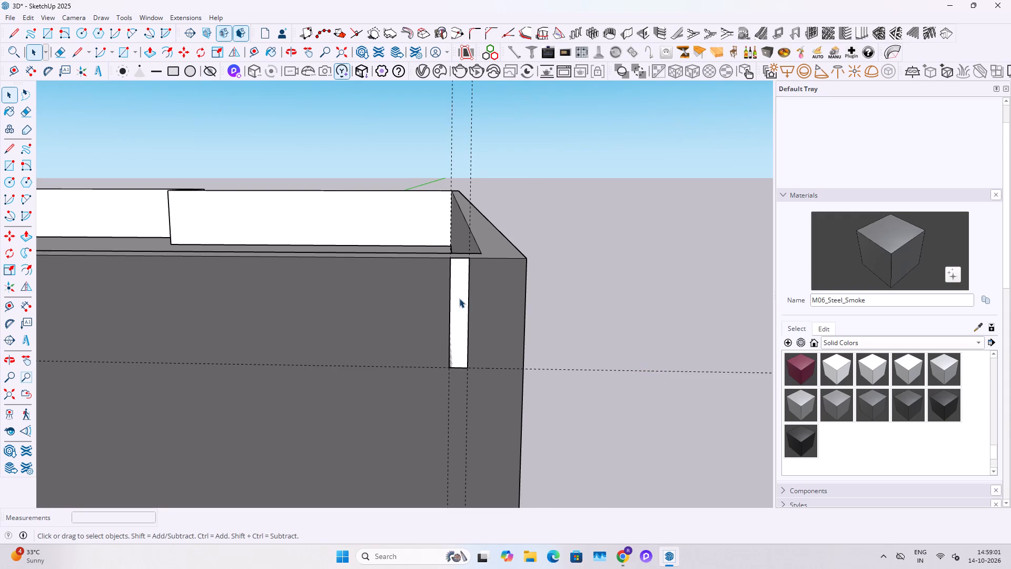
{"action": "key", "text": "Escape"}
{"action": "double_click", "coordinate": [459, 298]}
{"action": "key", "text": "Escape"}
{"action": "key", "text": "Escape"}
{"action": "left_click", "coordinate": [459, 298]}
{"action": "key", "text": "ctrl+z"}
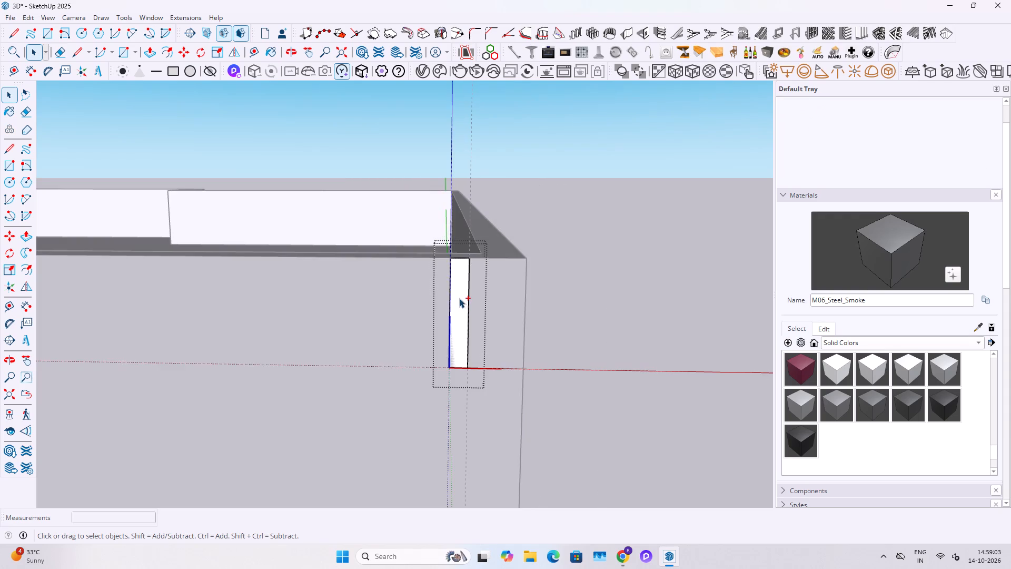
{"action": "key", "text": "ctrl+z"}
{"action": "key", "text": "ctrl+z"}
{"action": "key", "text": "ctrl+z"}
Group the narrow white rectangle on the parapet face together with its edges.
{"action": "left_click", "coordinate": [466, 312]}
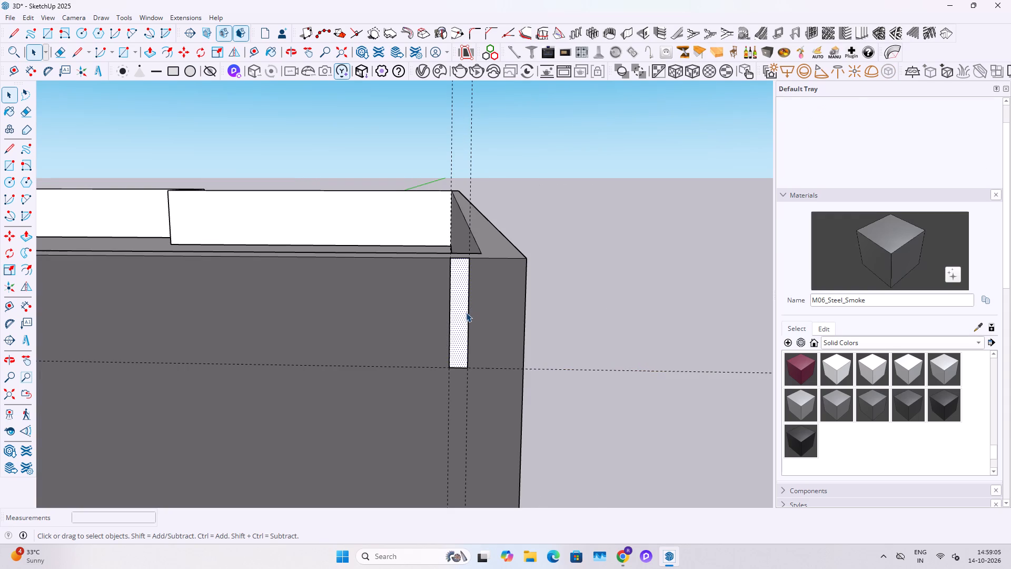
{"action": "double_click", "coordinate": [458, 308]}
{"action": "right_click", "coordinate": [458, 308]}
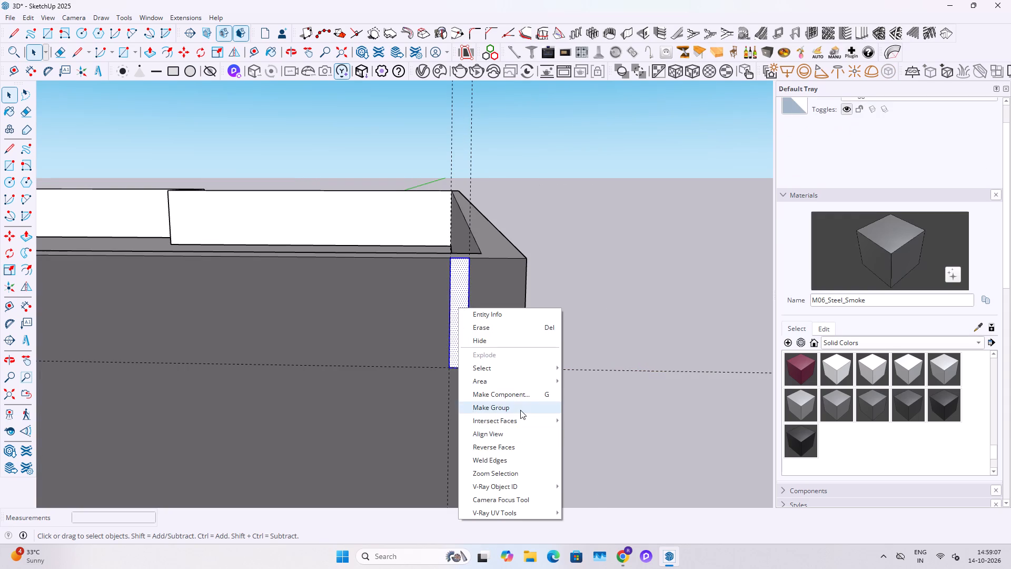
{"action": "left_click", "coordinate": [520, 410]}
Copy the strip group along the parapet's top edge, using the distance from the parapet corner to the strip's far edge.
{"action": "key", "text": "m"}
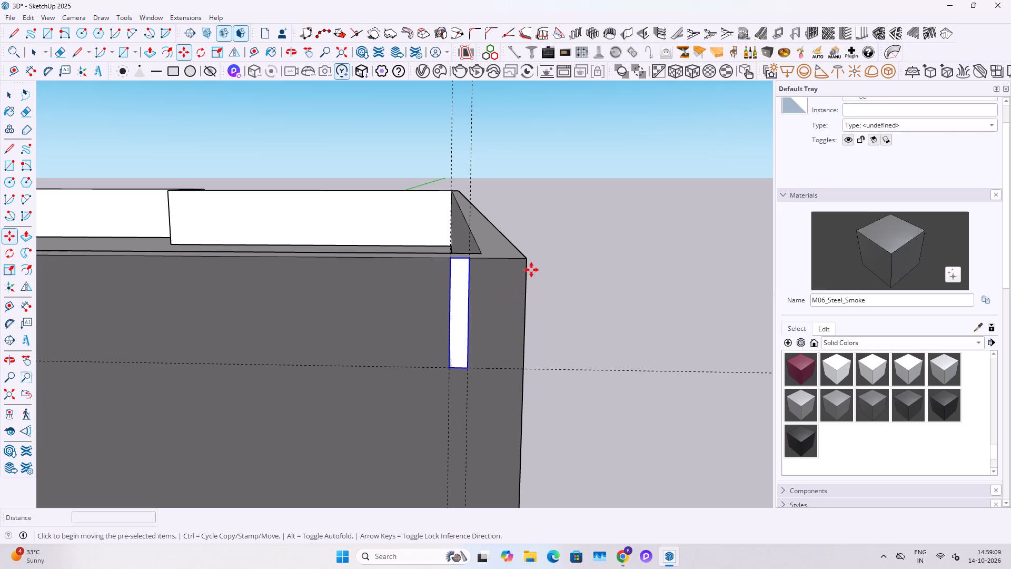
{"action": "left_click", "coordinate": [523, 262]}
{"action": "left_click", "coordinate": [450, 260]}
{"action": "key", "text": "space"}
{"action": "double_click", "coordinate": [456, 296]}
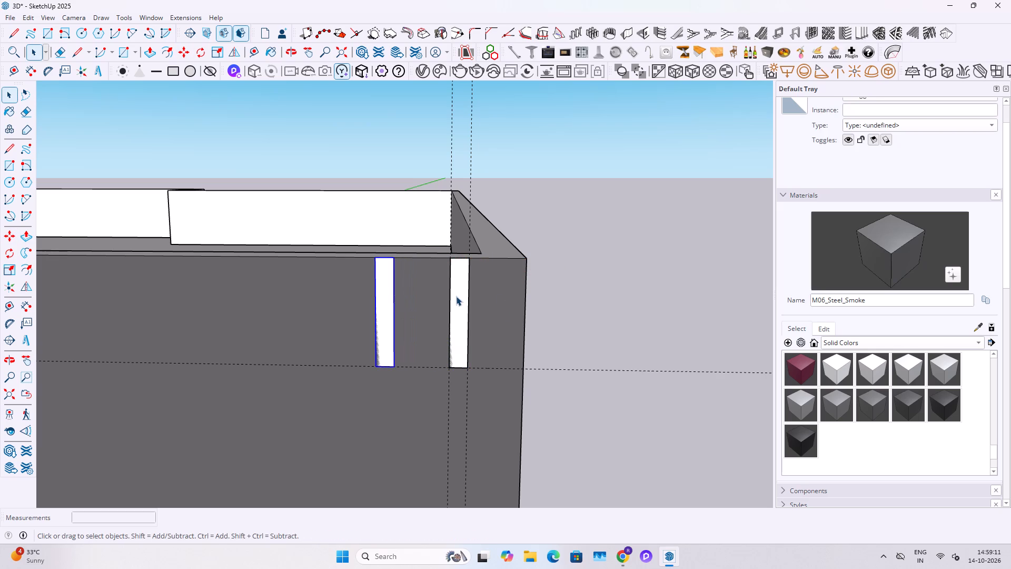
Select the original strip and its copy and group them together.
{"action": "key", "text": "Escape"}
{"action": "left_click", "coordinate": [457, 308]}
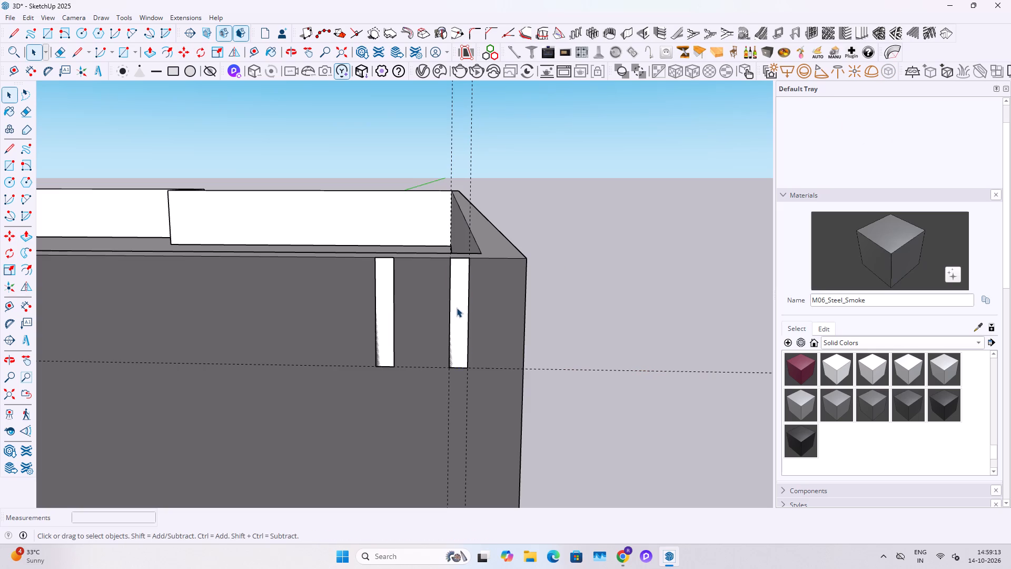
{"action": "left_click", "coordinate": [387, 302], "text": "ctrl"}
{"action": "right_click", "coordinate": [386, 302]}
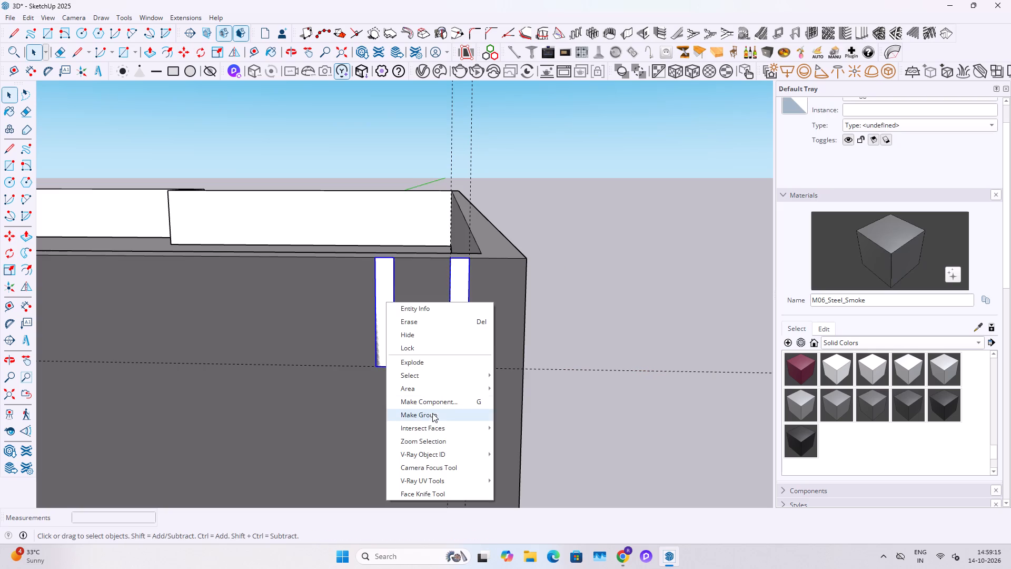
{"action": "left_click", "coordinate": [434, 419]}
Delete the copied strip inside the new group, leaving only the original one near the corner.
{"action": "double_click", "coordinate": [384, 307]}
{"action": "left_click", "coordinate": [384, 303]}
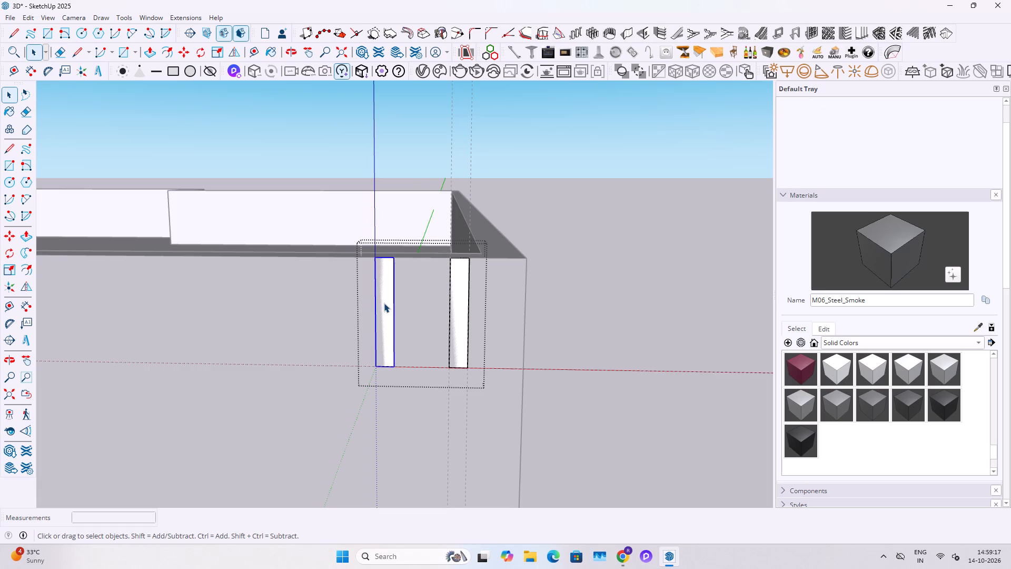
{"action": "key", "text": "Delete"}
Convert the remaining strip inside the group into a component with the default settings.
{"action": "left_click", "coordinate": [447, 278]}
{"action": "left_click", "coordinate": [459, 278]}
{"action": "right_click", "coordinate": [459, 278]}
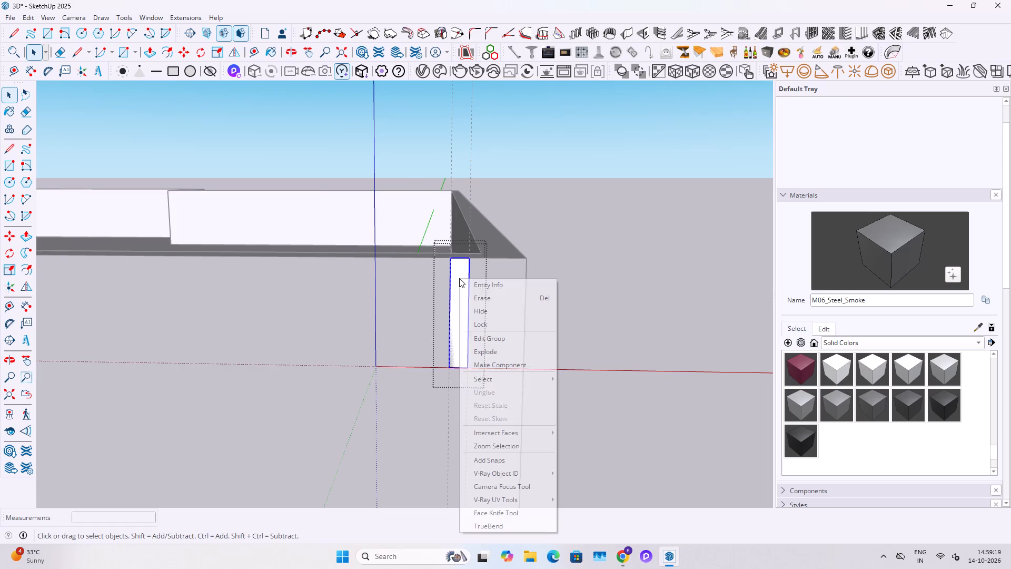
{"action": "left_click", "coordinate": [527, 361]}
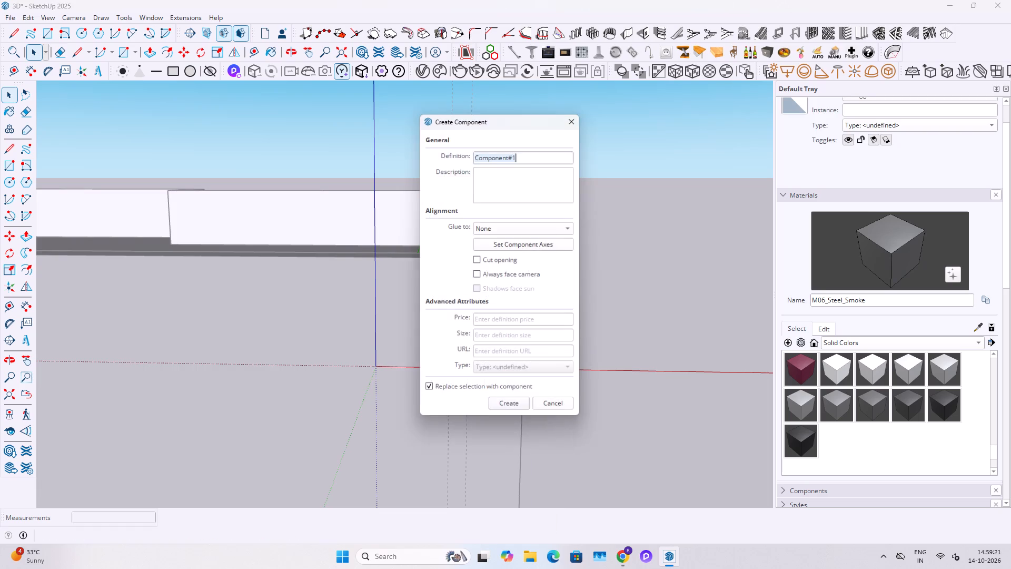
{"action": "left_click", "coordinate": [520, 405]}
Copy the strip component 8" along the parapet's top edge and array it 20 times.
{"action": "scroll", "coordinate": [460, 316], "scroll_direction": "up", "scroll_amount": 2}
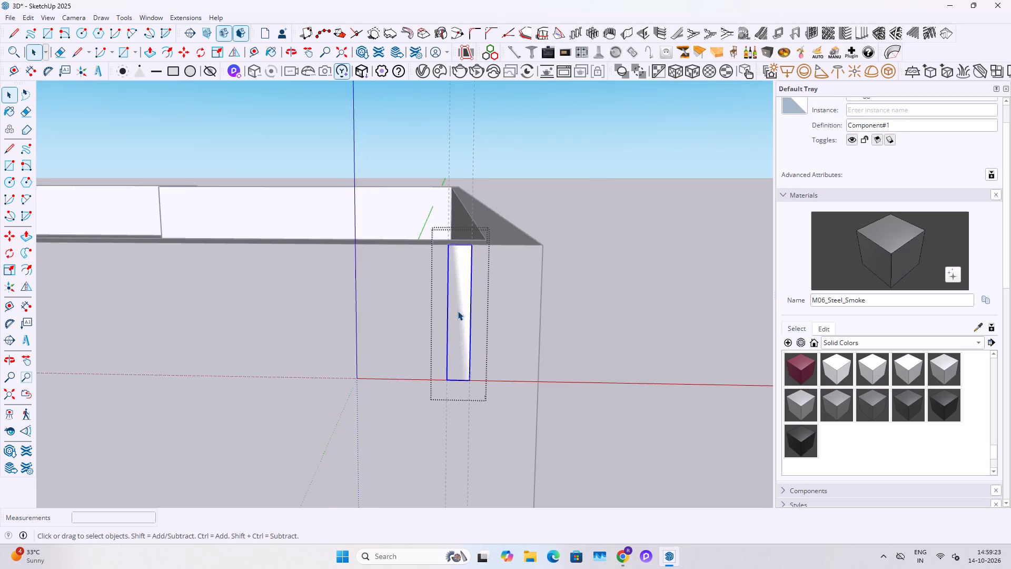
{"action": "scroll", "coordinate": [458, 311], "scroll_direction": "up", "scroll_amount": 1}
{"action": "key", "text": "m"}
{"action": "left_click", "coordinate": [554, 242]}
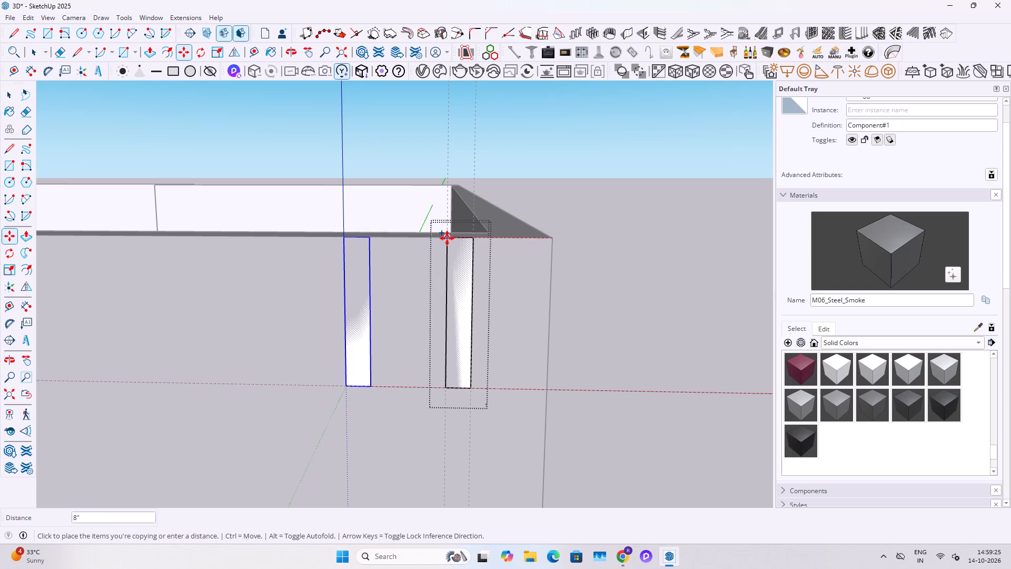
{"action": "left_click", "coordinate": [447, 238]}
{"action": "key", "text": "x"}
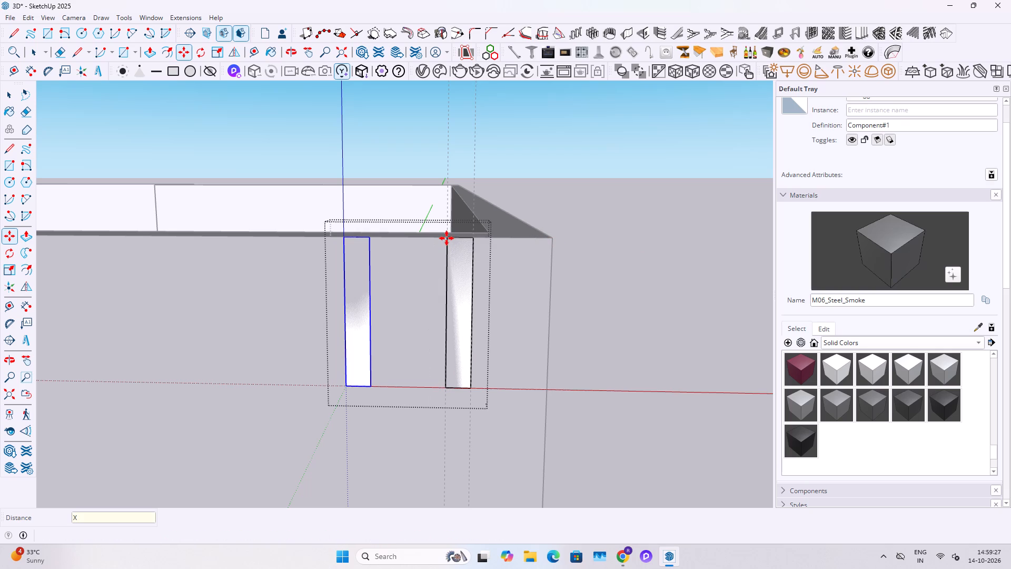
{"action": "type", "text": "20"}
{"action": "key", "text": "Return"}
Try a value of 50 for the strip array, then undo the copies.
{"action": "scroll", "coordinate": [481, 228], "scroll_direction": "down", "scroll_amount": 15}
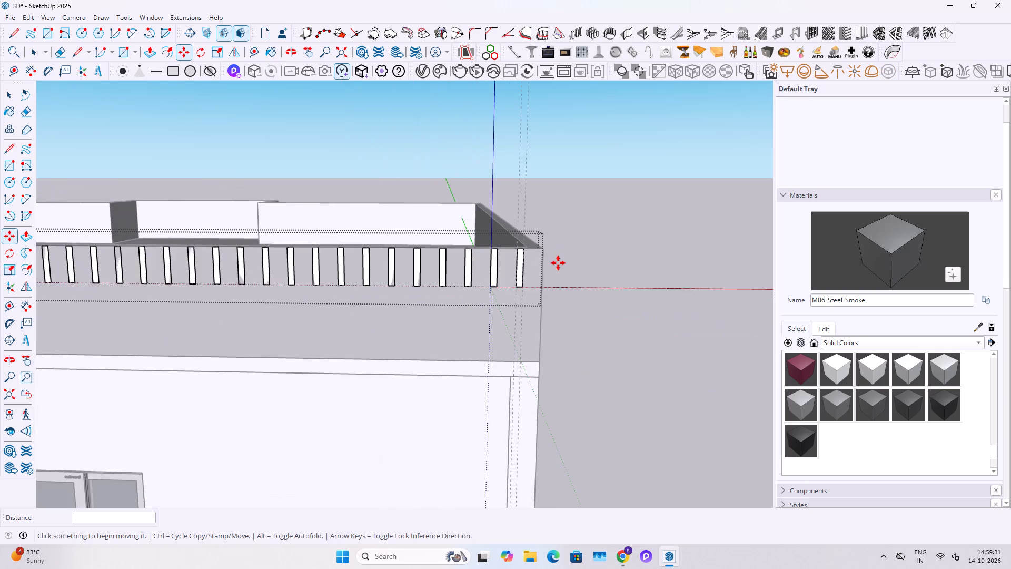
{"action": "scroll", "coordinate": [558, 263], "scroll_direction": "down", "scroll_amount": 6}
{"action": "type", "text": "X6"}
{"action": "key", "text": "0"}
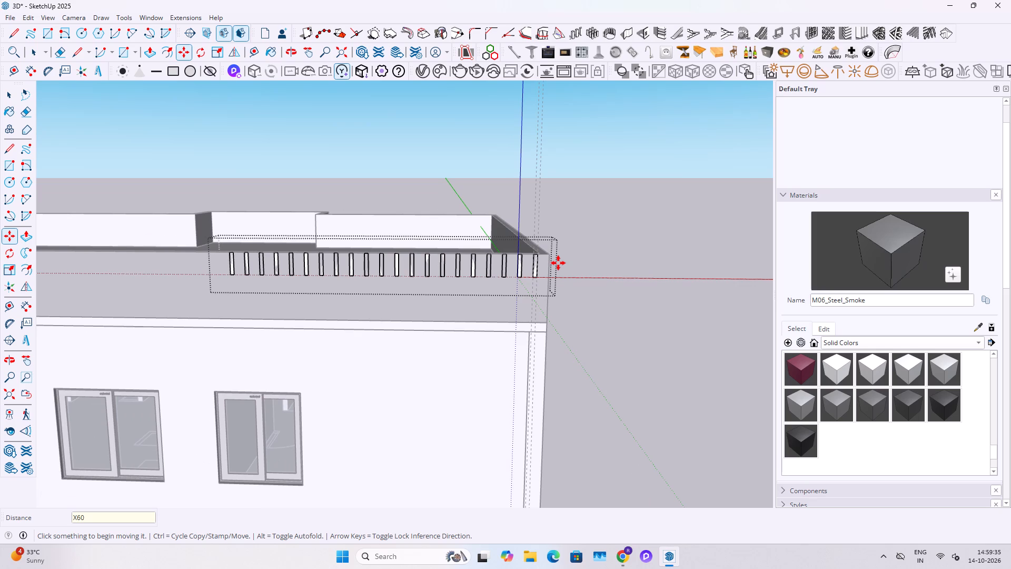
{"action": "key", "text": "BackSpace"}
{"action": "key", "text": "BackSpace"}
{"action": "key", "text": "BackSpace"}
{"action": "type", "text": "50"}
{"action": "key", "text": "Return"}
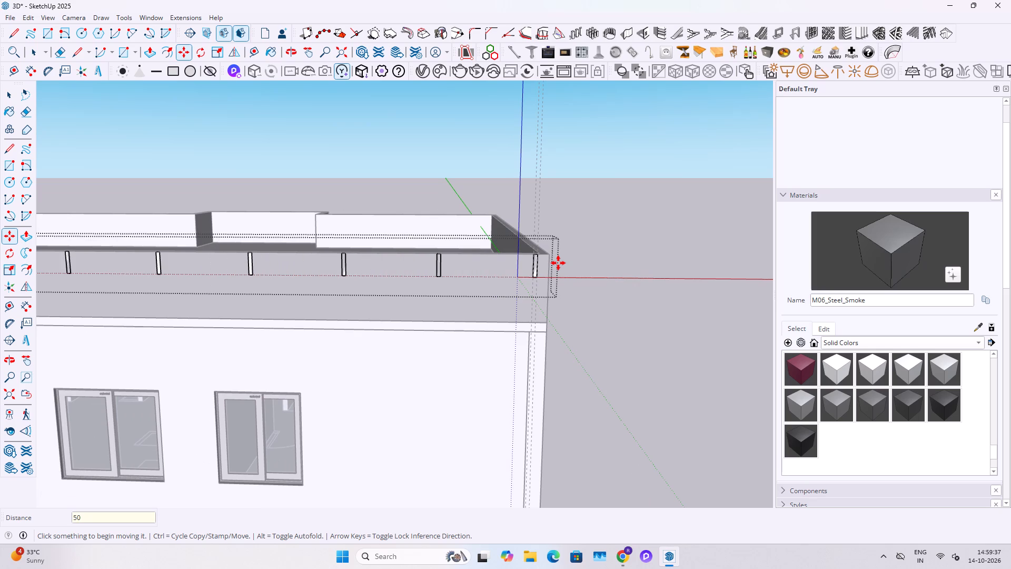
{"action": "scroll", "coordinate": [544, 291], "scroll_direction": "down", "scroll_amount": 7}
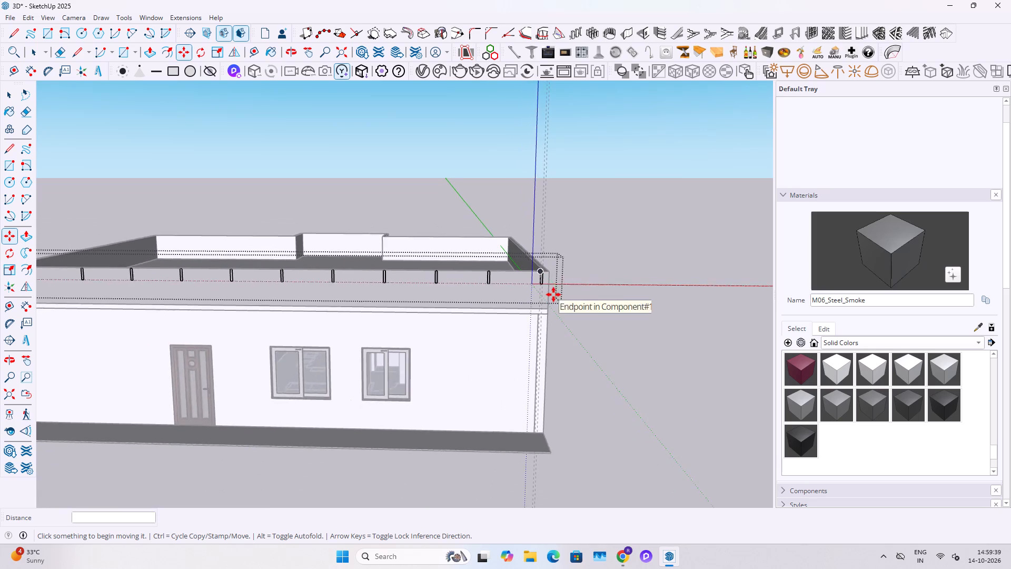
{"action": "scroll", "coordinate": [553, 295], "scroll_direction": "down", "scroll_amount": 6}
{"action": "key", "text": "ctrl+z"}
Copy the strip component 8" along the parapet's top edge and array it 40 times.
{"action": "scroll", "coordinate": [554, 281], "scroll_direction": "up", "scroll_amount": 12}
{"action": "scroll", "coordinate": [551, 280], "scroll_direction": "down", "scroll_amount": 1}
{"action": "scroll", "coordinate": [551, 280], "scroll_direction": "up", "scroll_amount": 18}
{"action": "key", "text": "space"}
{"action": "key", "text": "space"}
{"action": "left_click", "coordinate": [500, 283]}
{"action": "key", "text": "m"}
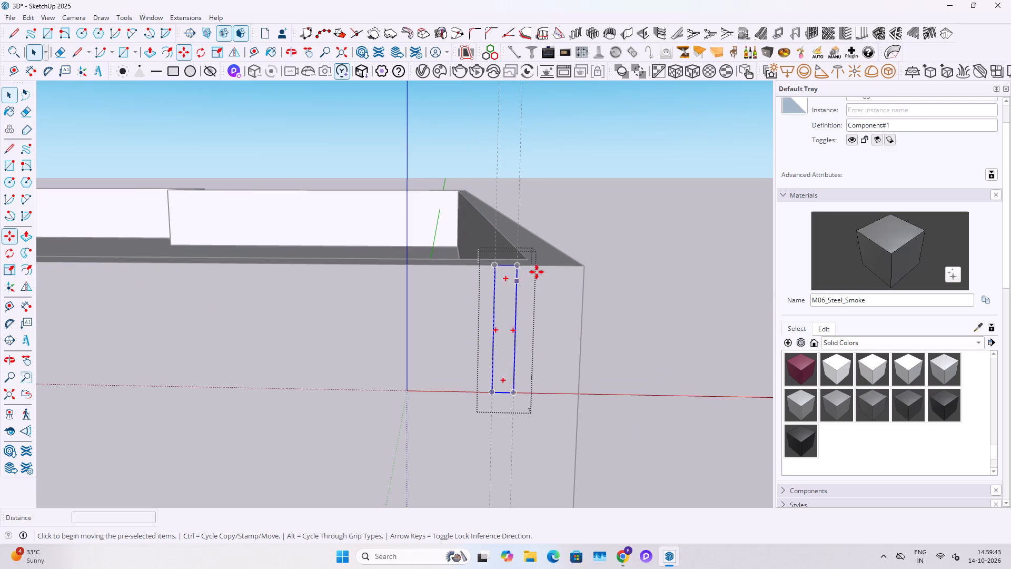
{"action": "left_click", "coordinate": [591, 269]}
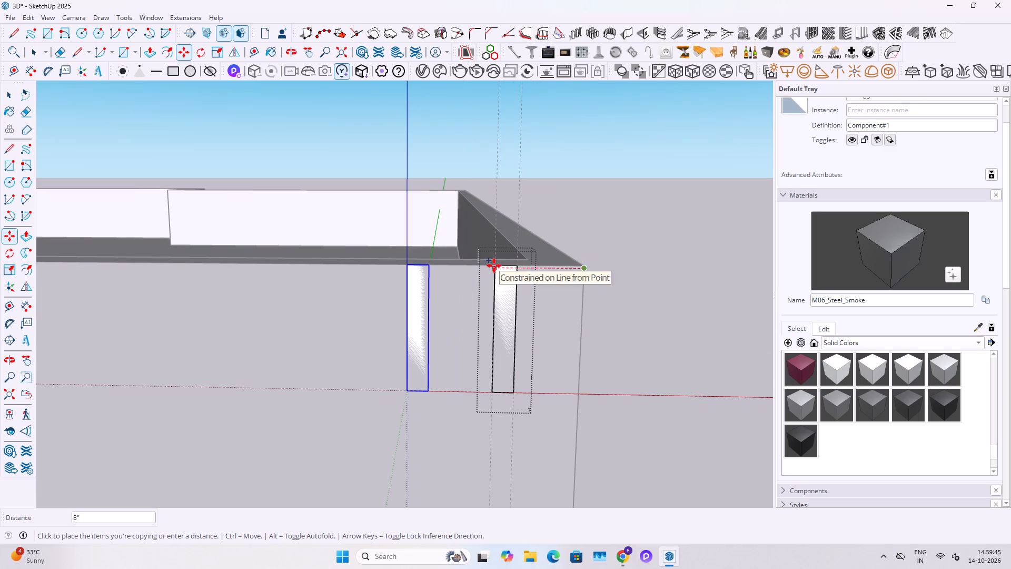
{"action": "left_click", "coordinate": [494, 266]}
{"action": "type", "text": "X40"}
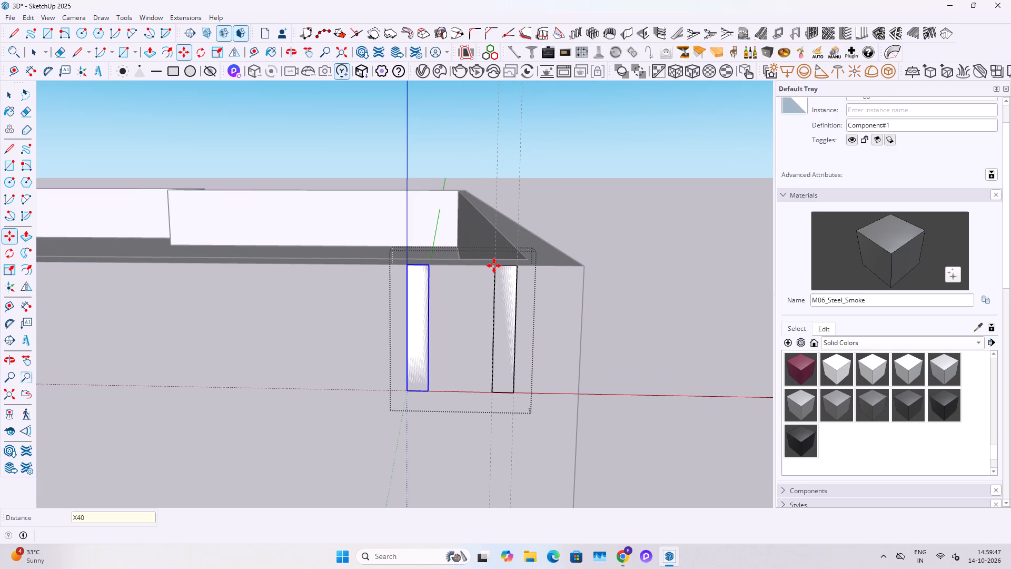
{"action": "key", "text": "Return"}
Set the strip array to 70 copies to span the whole front parapet.
{"action": "scroll", "coordinate": [494, 266], "scroll_direction": "down", "scroll_amount": 17}
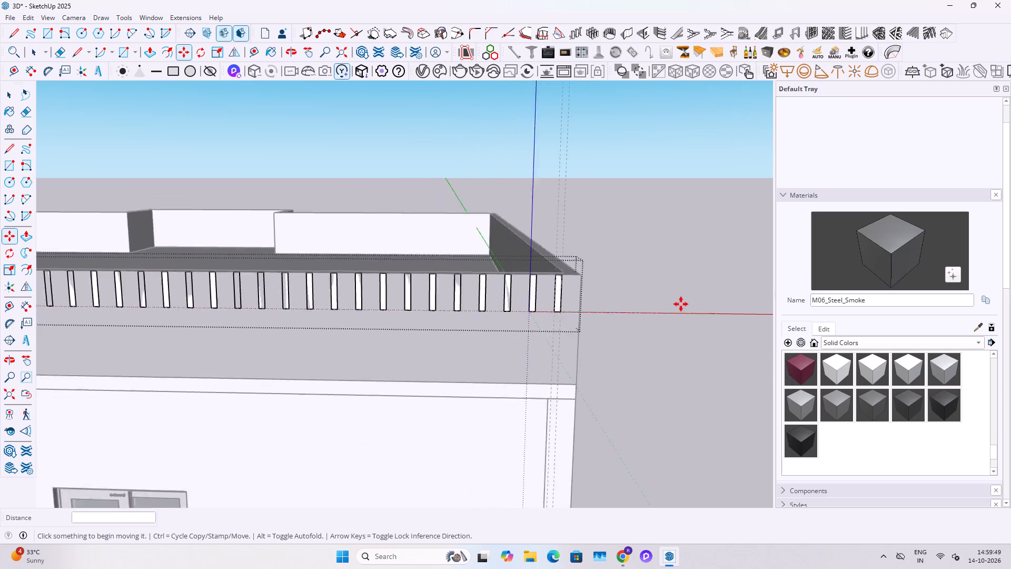
{"action": "scroll", "coordinate": [681, 304], "scroll_direction": "down", "scroll_amount": 13}
{"action": "key", "text": "x"}
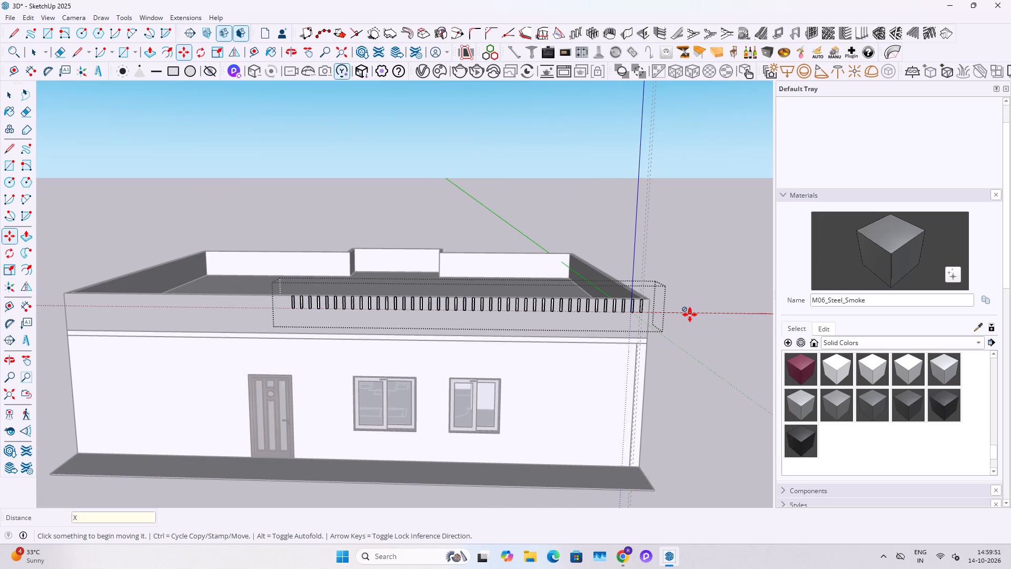
{"action": "type", "text": "7-"}
{"action": "key", "text": "BackSpace"}
{"action": "key", "text": "0"}
{"action": "key", "text": "Return"}
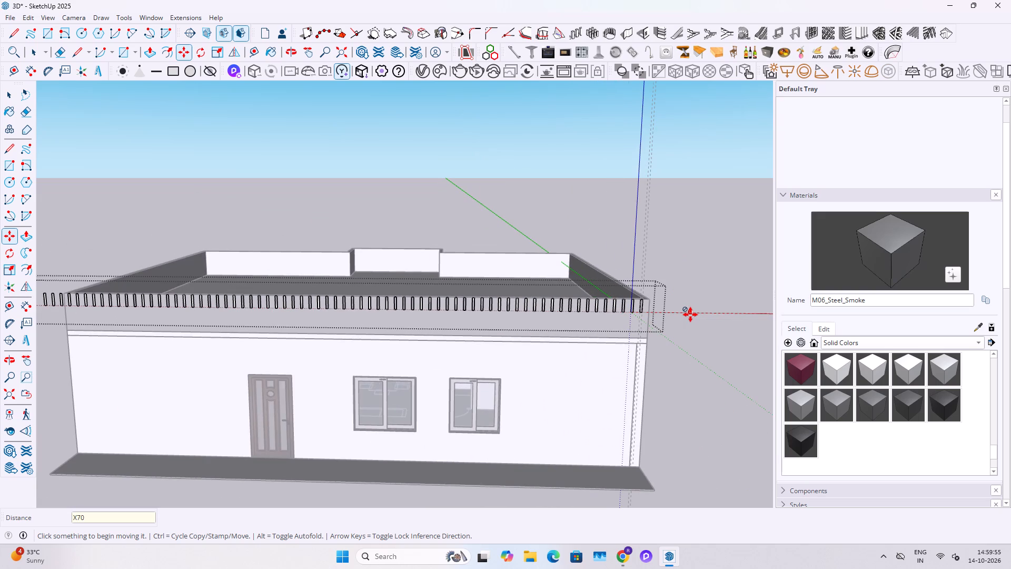
Delete the three surplus strips that extend past the far corner of the front parapet.
{"action": "scroll", "coordinate": [690, 315], "scroll_direction": "down", "scroll_amount": 1}
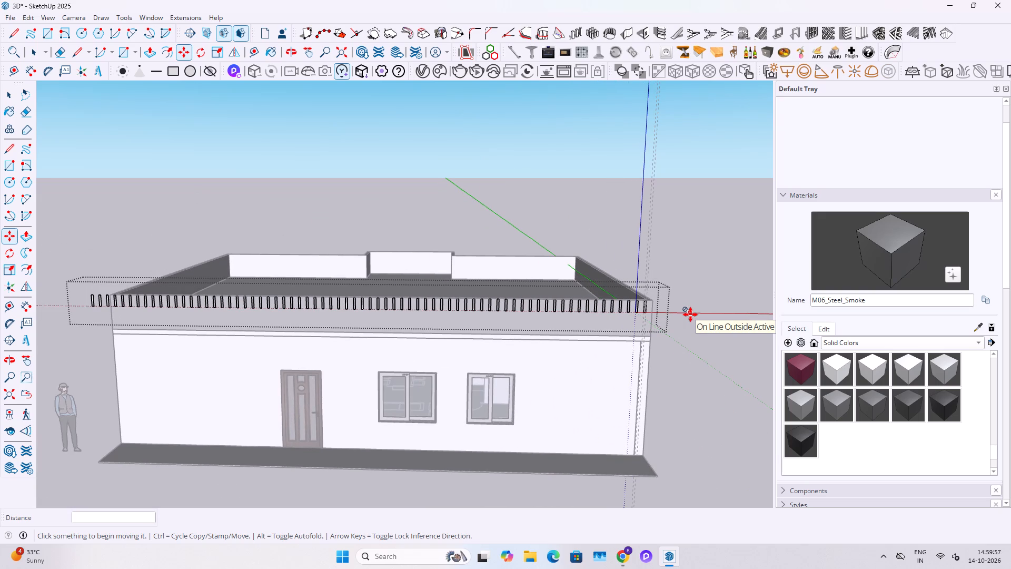
{"action": "key", "text": "space"}
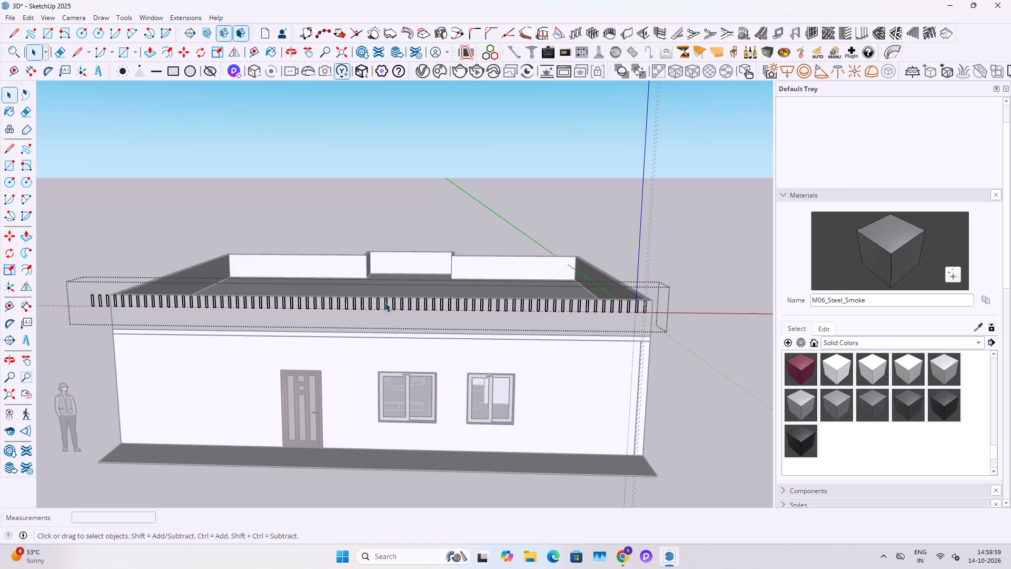
{"action": "scroll", "coordinate": [335, 319], "scroll_direction": "up", "scroll_amount": 3}
{"action": "scroll", "coordinate": [185, 310], "scroll_direction": "up", "scroll_amount": 1, "text": "shift"}
{"action": "middle_click_drag", "start_coordinate": [304, 307], "coordinate": [604, 270], "text": "shift"}
{"action": "scroll", "coordinate": [227, 178], "scroll_direction": "up", "scroll_amount": 6}
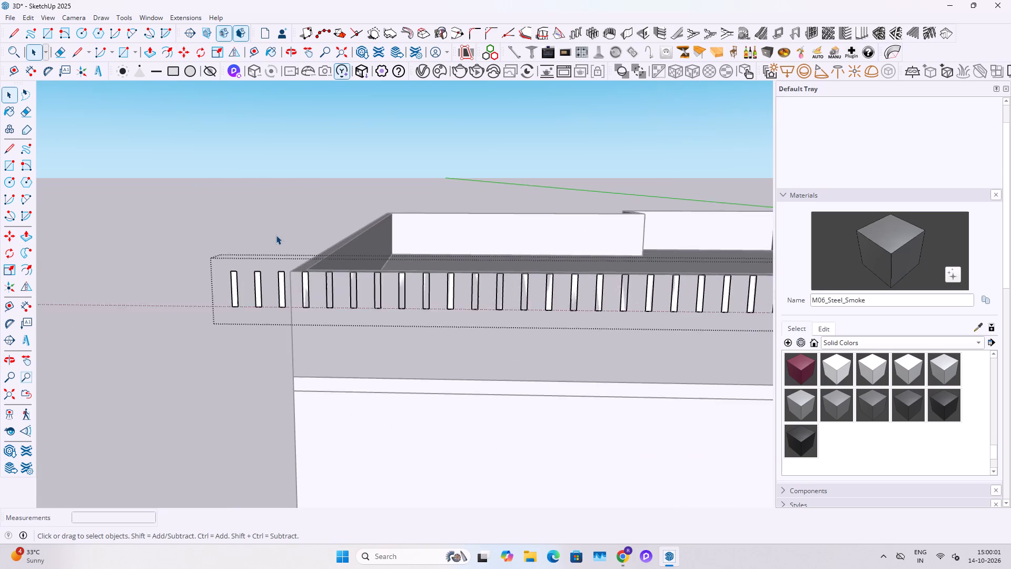
{"action": "scroll", "coordinate": [276, 235], "scroll_direction": "up", "scroll_amount": 2}
{"action": "left_click_drag", "start_coordinate": [275, 236], "coordinate": [188, 353]}
{"action": "left_click_drag", "start_coordinate": [288, 258], "coordinate": [273, 315], "text": "ctrl"}
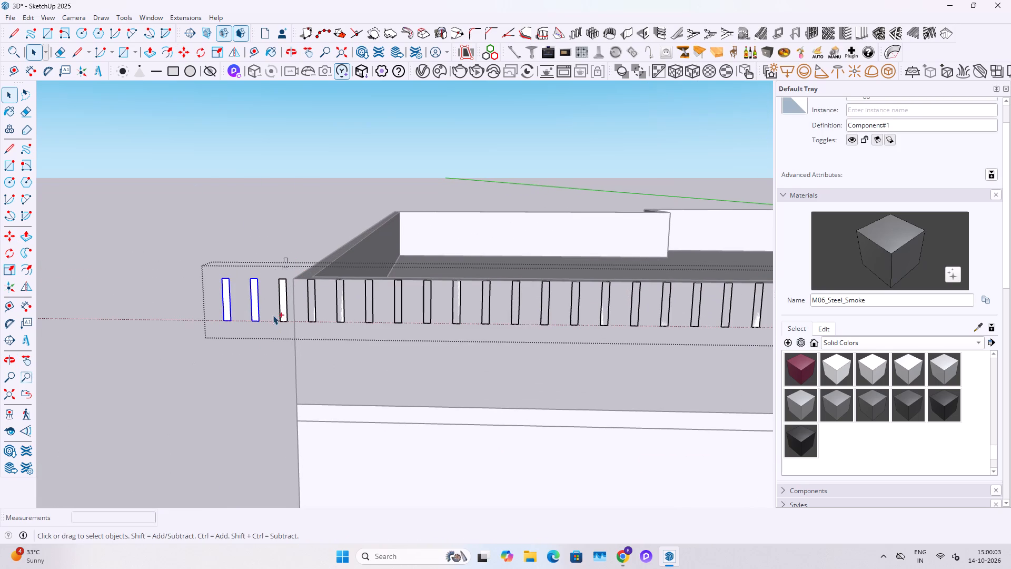
{"action": "left_click_drag", "start_coordinate": [273, 315], "coordinate": [243, 359], "text": "ctrl"}
{"action": "key", "text": "Delete"}
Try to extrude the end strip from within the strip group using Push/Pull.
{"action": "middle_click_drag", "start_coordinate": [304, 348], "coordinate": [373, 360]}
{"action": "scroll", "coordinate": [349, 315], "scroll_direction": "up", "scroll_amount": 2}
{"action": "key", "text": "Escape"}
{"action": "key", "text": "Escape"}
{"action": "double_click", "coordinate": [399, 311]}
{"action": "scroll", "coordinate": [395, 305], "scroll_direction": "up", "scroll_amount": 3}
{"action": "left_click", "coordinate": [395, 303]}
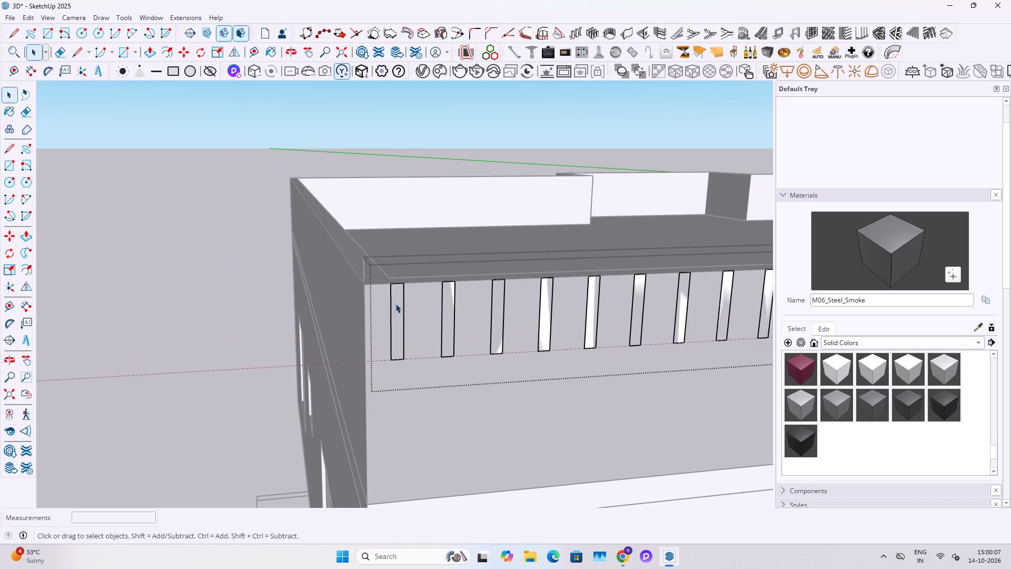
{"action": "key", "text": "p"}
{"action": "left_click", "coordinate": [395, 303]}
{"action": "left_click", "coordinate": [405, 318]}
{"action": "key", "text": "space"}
Open the end strip component, extrude its face 4" outward from the parapet, and leave the component and its group.
{"action": "double_click", "coordinate": [400, 310]}
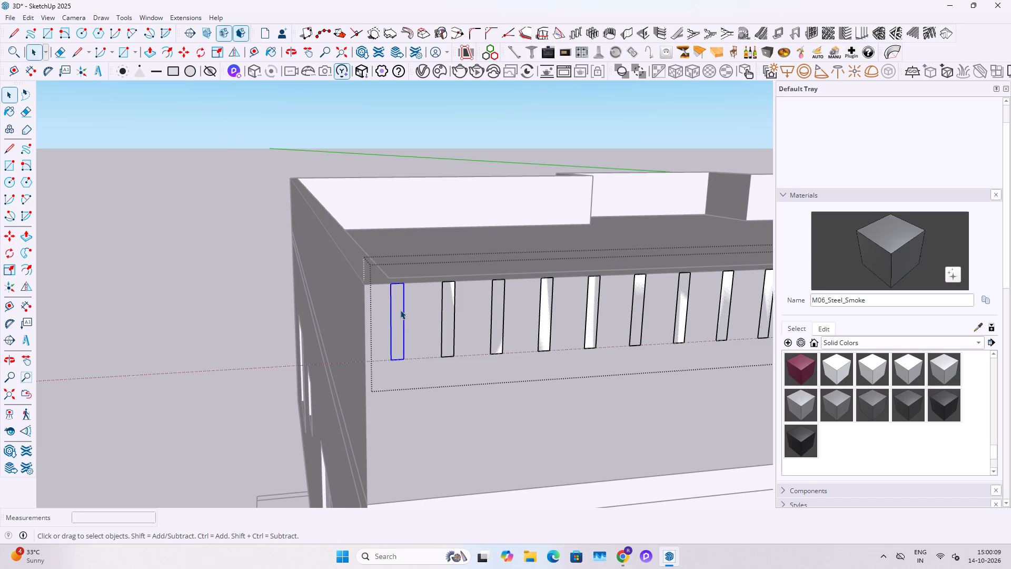
{"action": "scroll", "coordinate": [400, 310], "scroll_direction": "up", "scroll_amount": 3}
{"action": "left_click", "coordinate": [400, 310]}
{"action": "key", "text": "p"}
{"action": "left_click", "coordinate": [399, 310]}
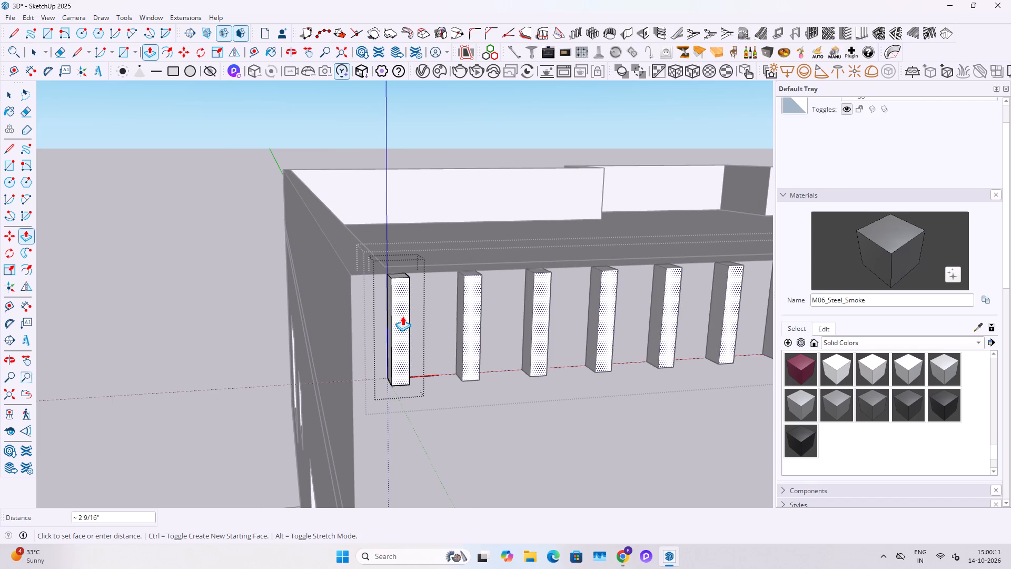
{"action": "type", "text": "4\""}
{"action": "key", "text": "Return"}
{"action": "key", "text": "space"}
{"action": "scroll", "coordinate": [326, 297], "scroll_direction": "down", "scroll_amount": 12}
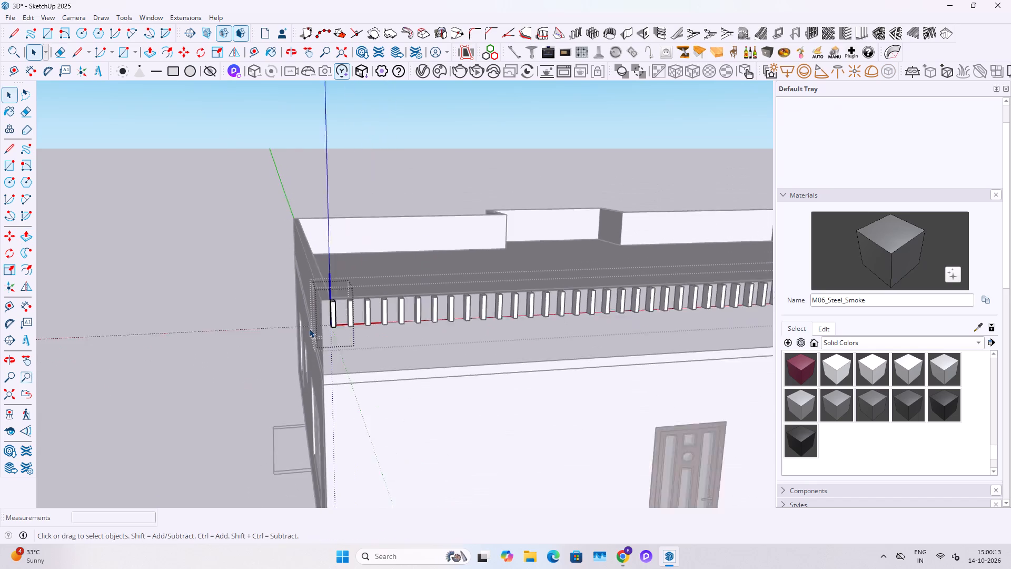
{"action": "scroll", "coordinate": [309, 328], "scroll_direction": "down", "scroll_amount": 1}
{"action": "key", "text": "space"}
{"action": "key", "text": "Escape"}
{"action": "scroll", "coordinate": [304, 315], "scroll_direction": "down", "scroll_amount": 11}
{"action": "key", "text": "Escape"}
{"action": "key", "text": "Escape"}
Delete the two vertical guides near the corner of the front parapet.
{"action": "scroll", "coordinate": [458, 330], "scroll_direction": "up", "scroll_amount": 10}
{"action": "middle_click_drag", "start_coordinate": [414, 340], "coordinate": [366, 286]}
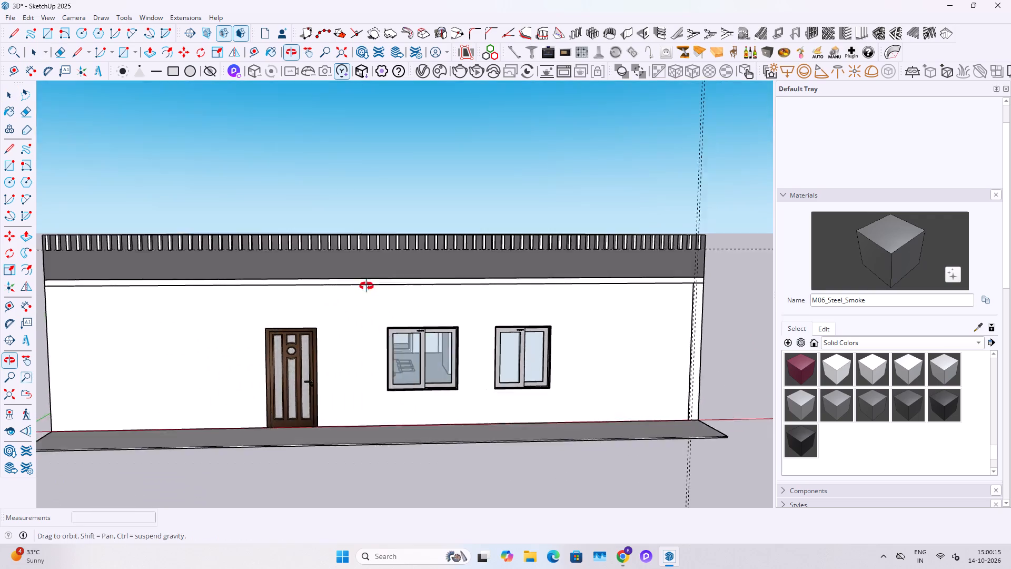
{"action": "middle_click_drag", "start_coordinate": [366, 286], "coordinate": [348, 298]}
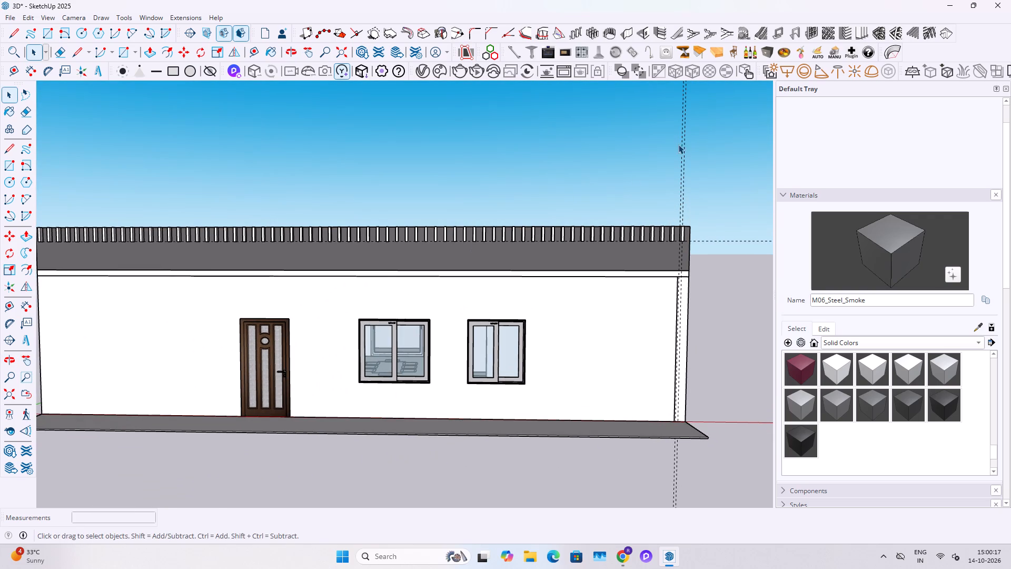
{"action": "left_click_drag", "start_coordinate": [702, 144], "coordinate": [614, 180]}
{"action": "key", "text": "Delete"}
{"action": "scroll", "coordinate": [557, 175], "scroll_direction": "down", "scroll_amount": 5}
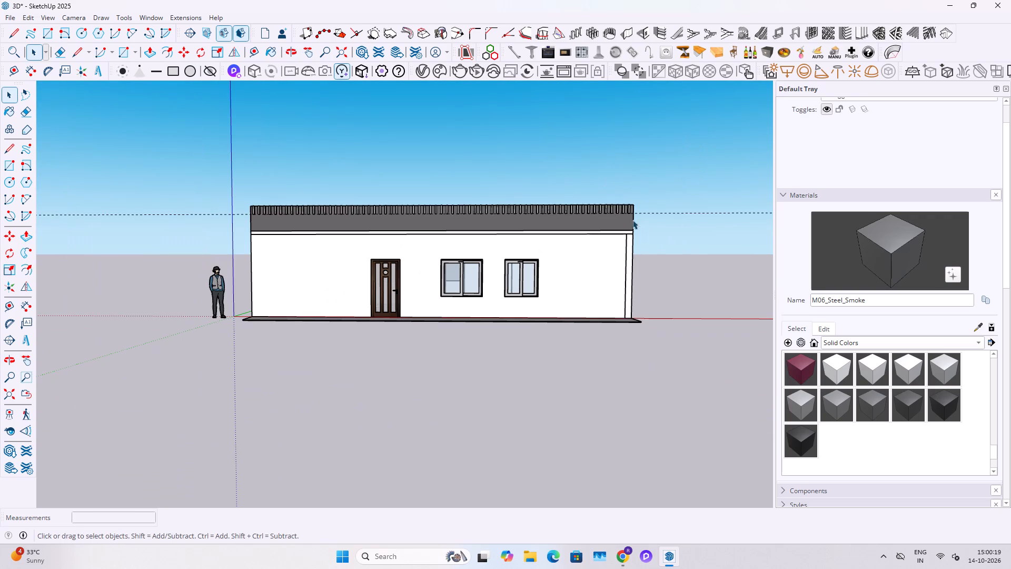
Delete the horizontal guide running along the decorative strips of the front parapet.
{"action": "left_click_drag", "start_coordinate": [716, 143], "coordinate": [681, 307]}
{"action": "key", "text": "Delete"}
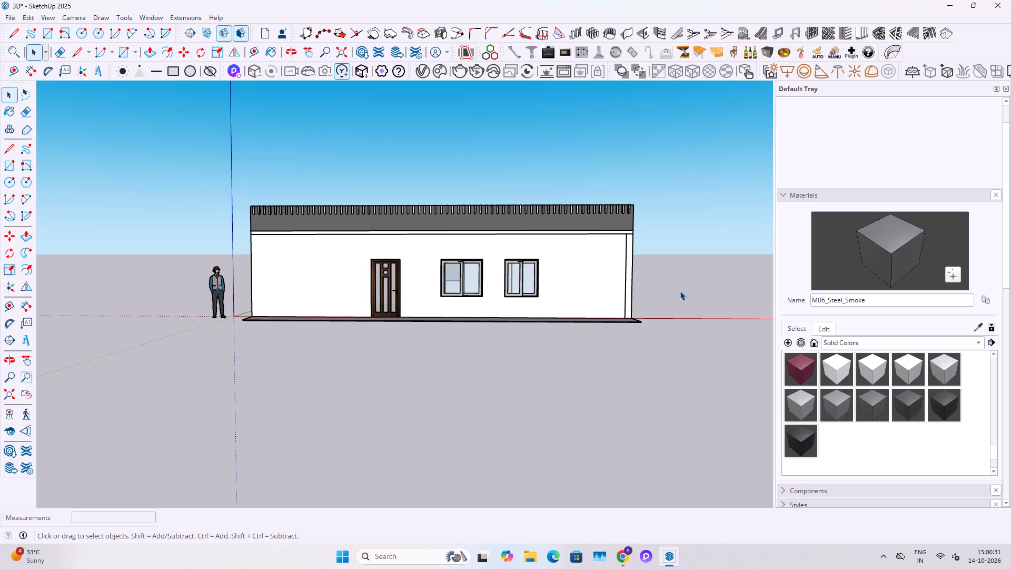
{"action": "key", "text": "Escape"}
{"action": "key", "text": "Escape"}
Open the front wall group and offset the wall face's outline inward by about 1' 9" to form inset panels.
{"action": "scroll", "coordinate": [680, 291], "scroll_direction": "down", "scroll_amount": 4}
{"action": "middle_click_drag", "start_coordinate": [581, 279], "coordinate": [612, 365]}
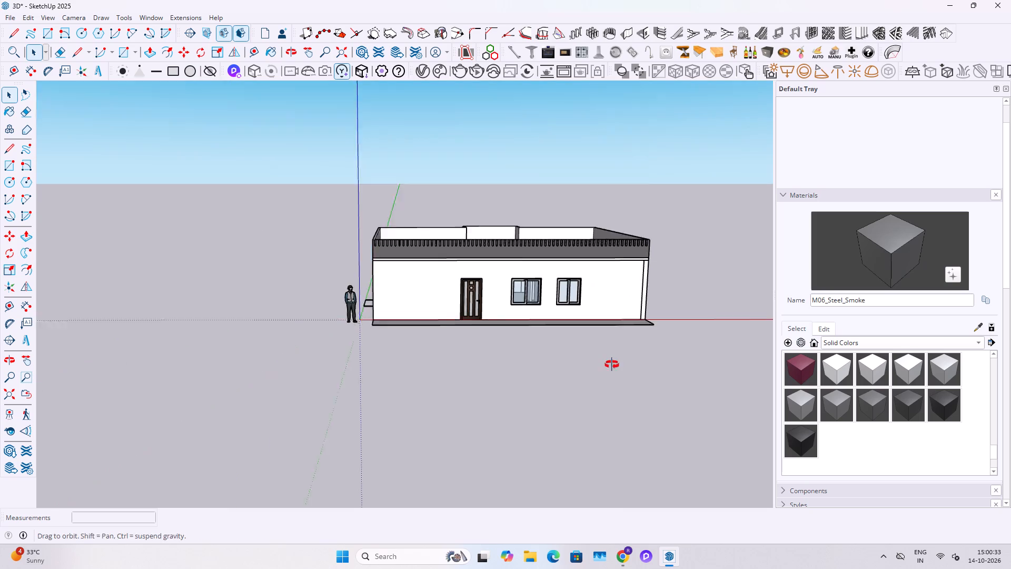
{"action": "middle_click_drag", "start_coordinate": [612, 365], "coordinate": [612, 372]}
{"action": "scroll", "coordinate": [606, 272], "scroll_direction": "up", "scroll_amount": 14}
{"action": "middle_click_drag", "start_coordinate": [614, 304], "coordinate": [382, 213]}
{"action": "scroll", "coordinate": [382, 213], "scroll_direction": "up", "scroll_amount": 1}
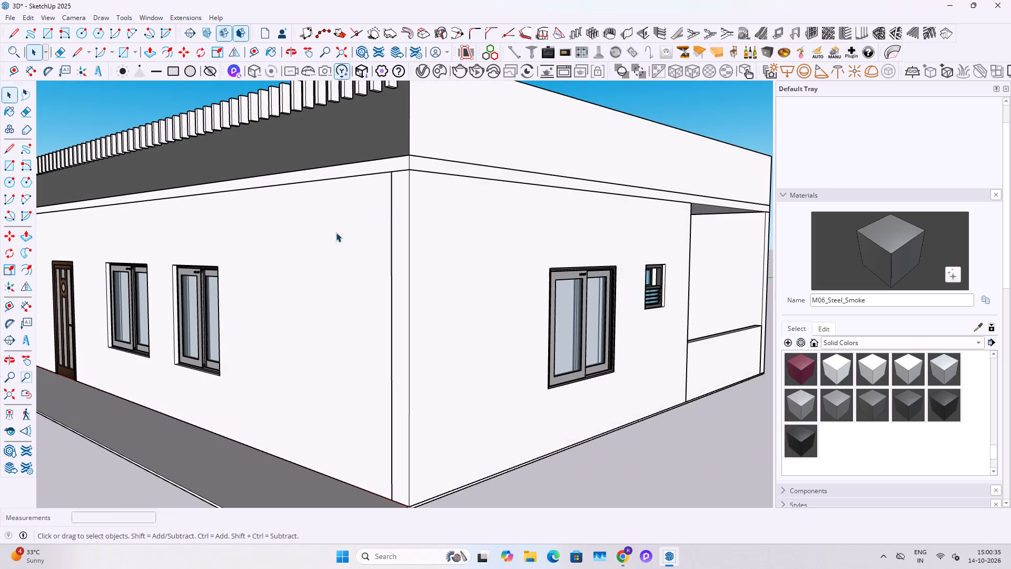
{"action": "double_click", "coordinate": [310, 275]}
{"action": "middle_click_drag", "start_coordinate": [318, 263], "coordinate": [455, 251]}
{"action": "left_click", "coordinate": [434, 263]}
{"action": "scroll", "coordinate": [433, 263], "scroll_direction": "down", "scroll_amount": 2}
{"action": "key", "text": "f"}
{"action": "left_click", "coordinate": [403, 416]}
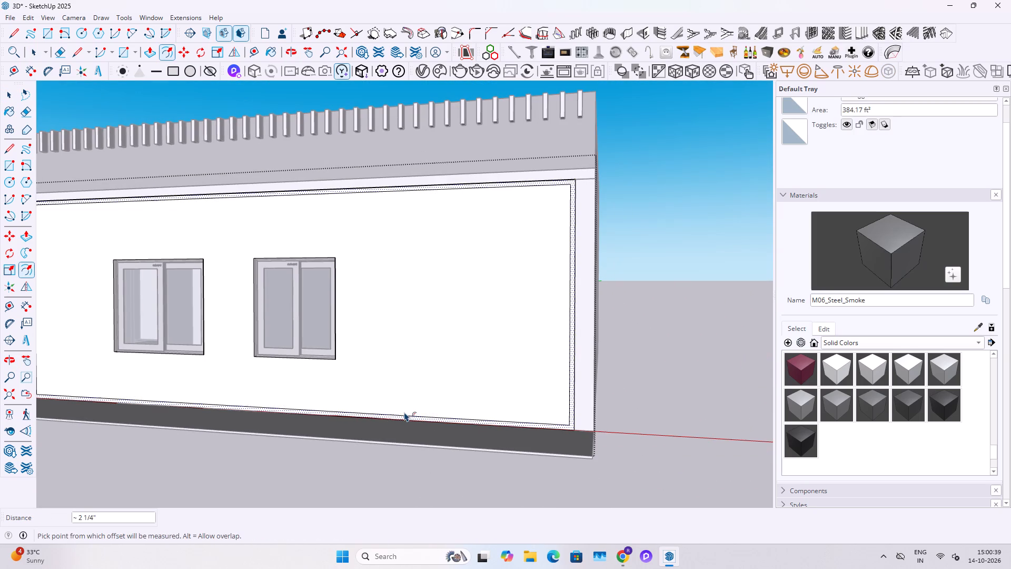
{"action": "left_click", "coordinate": [404, 409]}
{"action": "scroll", "coordinate": [422, 311], "scroll_direction": "down", "scroll_amount": 1}
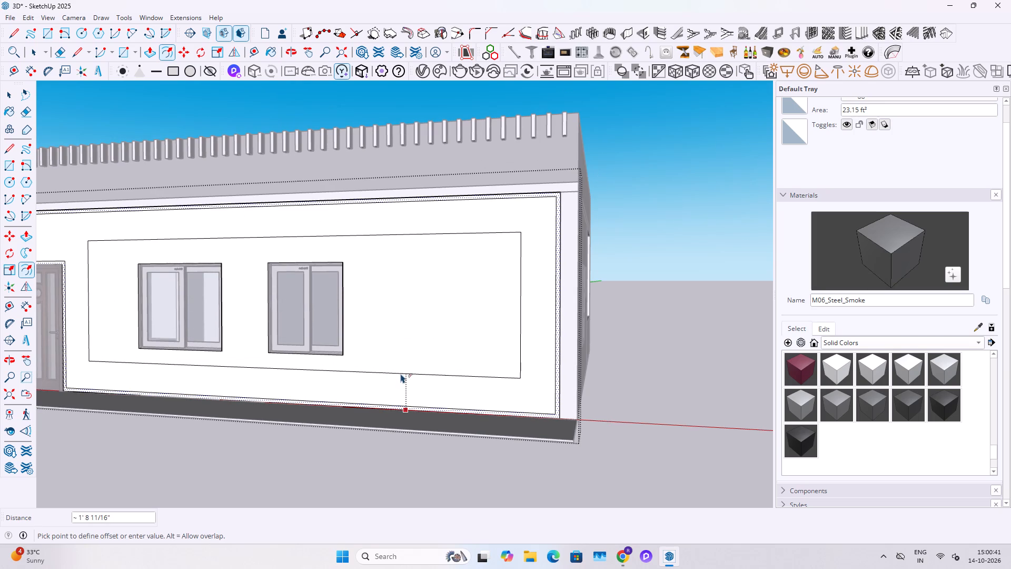
{"action": "left_click", "coordinate": [401, 374]}
{"action": "key", "text": "space"}
{"action": "key", "text": "space"}
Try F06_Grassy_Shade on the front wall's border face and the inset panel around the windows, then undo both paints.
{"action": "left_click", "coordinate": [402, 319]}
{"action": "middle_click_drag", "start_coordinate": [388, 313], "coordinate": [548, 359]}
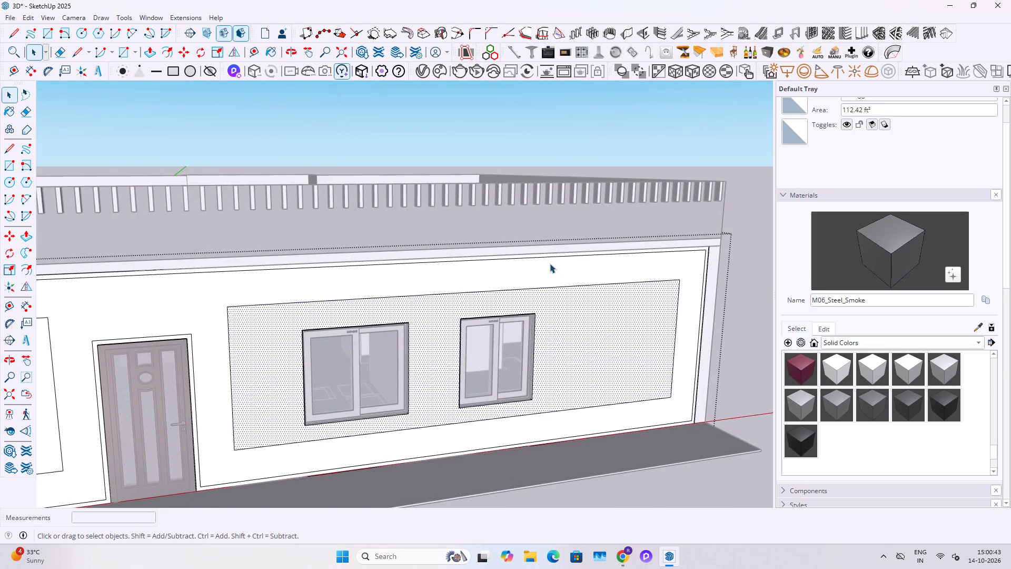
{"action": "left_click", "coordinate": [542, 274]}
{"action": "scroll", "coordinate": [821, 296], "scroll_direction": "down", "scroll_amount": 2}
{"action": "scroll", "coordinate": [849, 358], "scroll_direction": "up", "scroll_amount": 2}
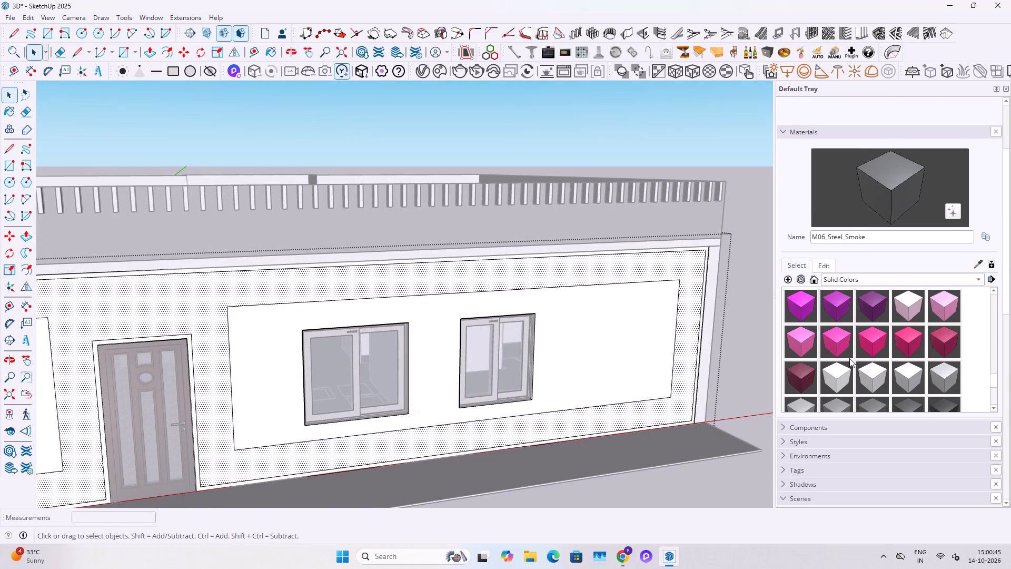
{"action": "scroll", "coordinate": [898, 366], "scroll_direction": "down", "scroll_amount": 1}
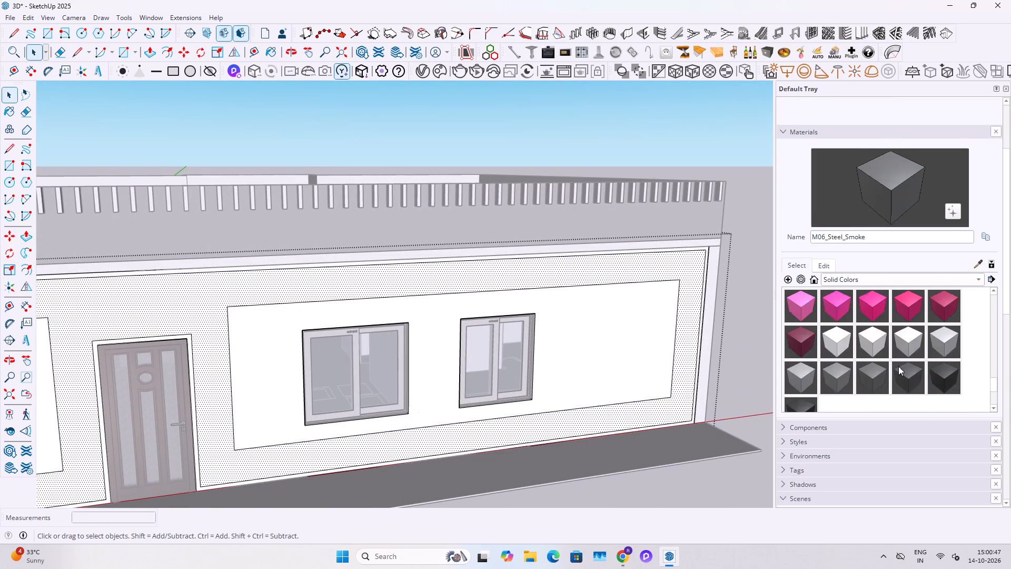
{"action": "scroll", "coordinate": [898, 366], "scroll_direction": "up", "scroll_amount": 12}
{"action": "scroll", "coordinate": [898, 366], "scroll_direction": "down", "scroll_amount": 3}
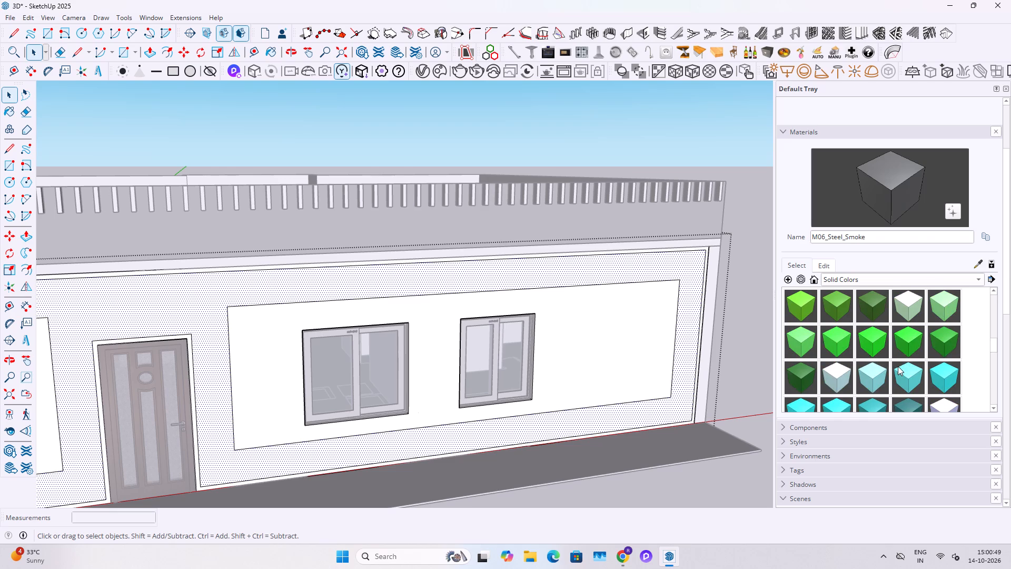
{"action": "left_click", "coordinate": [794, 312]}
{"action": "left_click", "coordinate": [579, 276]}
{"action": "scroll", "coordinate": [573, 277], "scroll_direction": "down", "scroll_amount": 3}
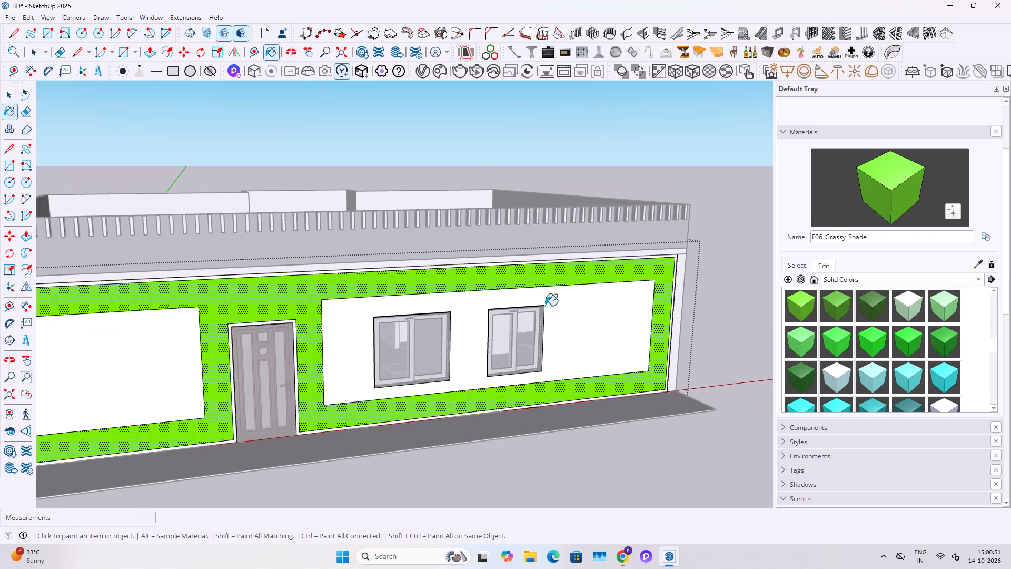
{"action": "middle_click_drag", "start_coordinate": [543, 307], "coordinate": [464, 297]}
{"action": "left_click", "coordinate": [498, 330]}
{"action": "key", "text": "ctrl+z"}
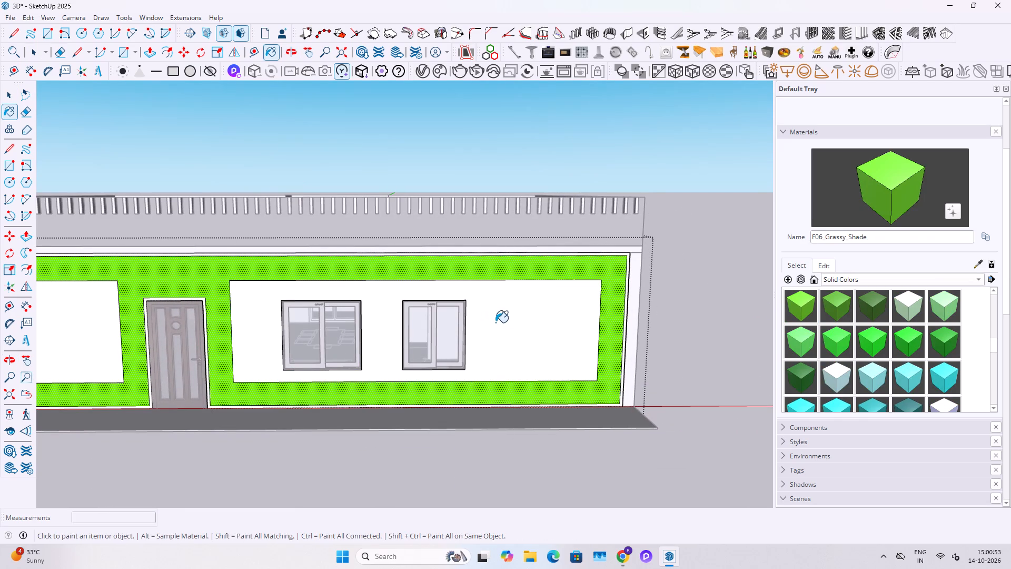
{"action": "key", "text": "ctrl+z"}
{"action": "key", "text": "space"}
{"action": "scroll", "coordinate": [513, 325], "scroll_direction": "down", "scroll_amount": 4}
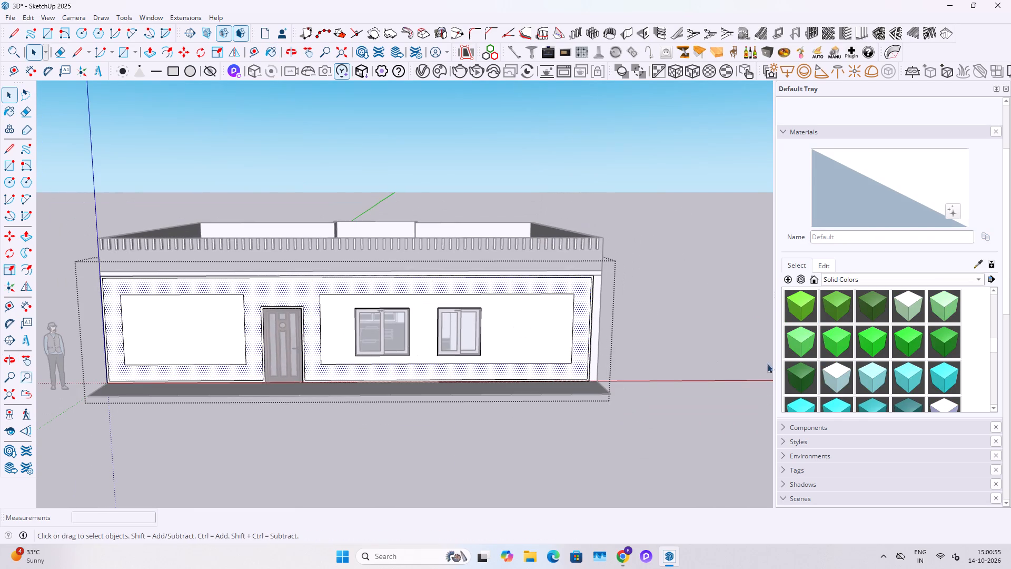
Paint both inset panels of the front wall with H01_Misty_Ice and leave the wall group.
{"action": "left_click", "coordinate": [840, 377]}
{"action": "left_click", "coordinate": [549, 324]}
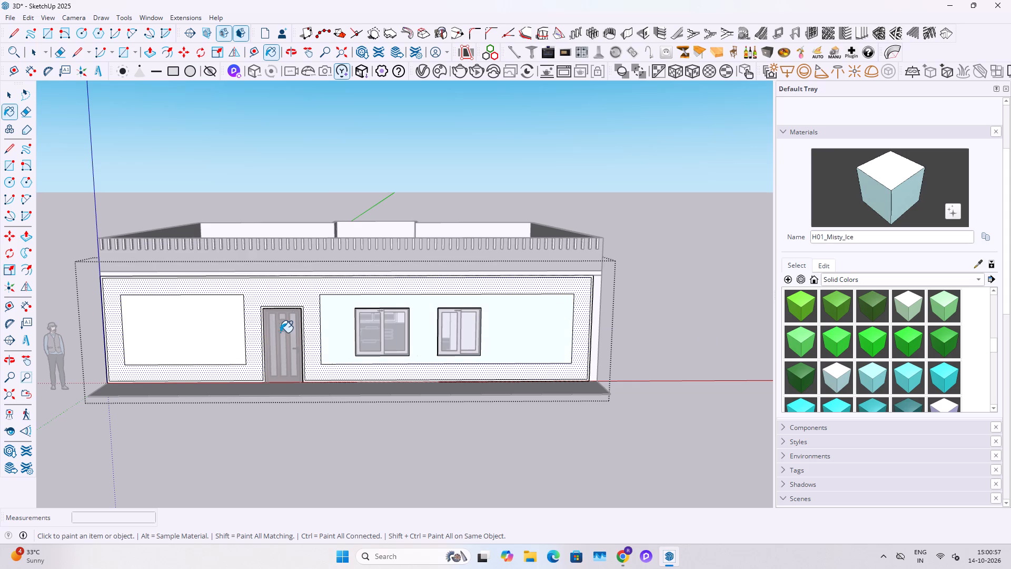
{"action": "left_click", "coordinate": [236, 324]}
{"action": "key", "text": "space"}
{"action": "key", "text": "Escape"}
{"action": "key", "text": "Escape"}
Open the front wall group again and paint the border face around the inset panels with M05_Graphite_Haze.
{"action": "scroll", "coordinate": [428, 342], "scroll_direction": "up", "scroll_amount": 11}
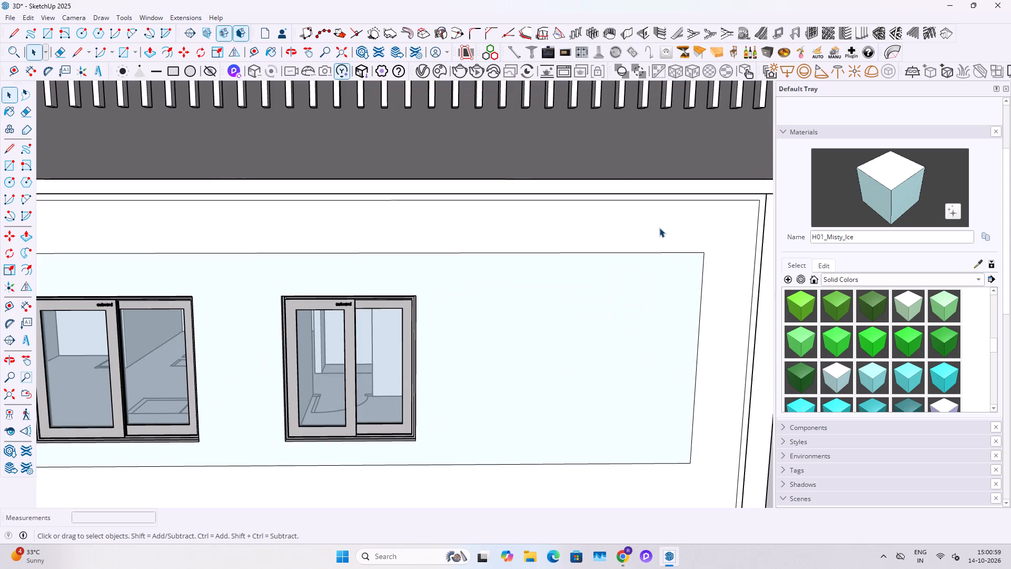
{"action": "double_click", "coordinate": [659, 228]}
{"action": "left_click", "coordinate": [620, 221]}
{"action": "scroll", "coordinate": [913, 371], "scroll_direction": "up", "scroll_amount": 2}
{"action": "scroll", "coordinate": [913, 372], "scroll_direction": "down", "scroll_amount": 9}
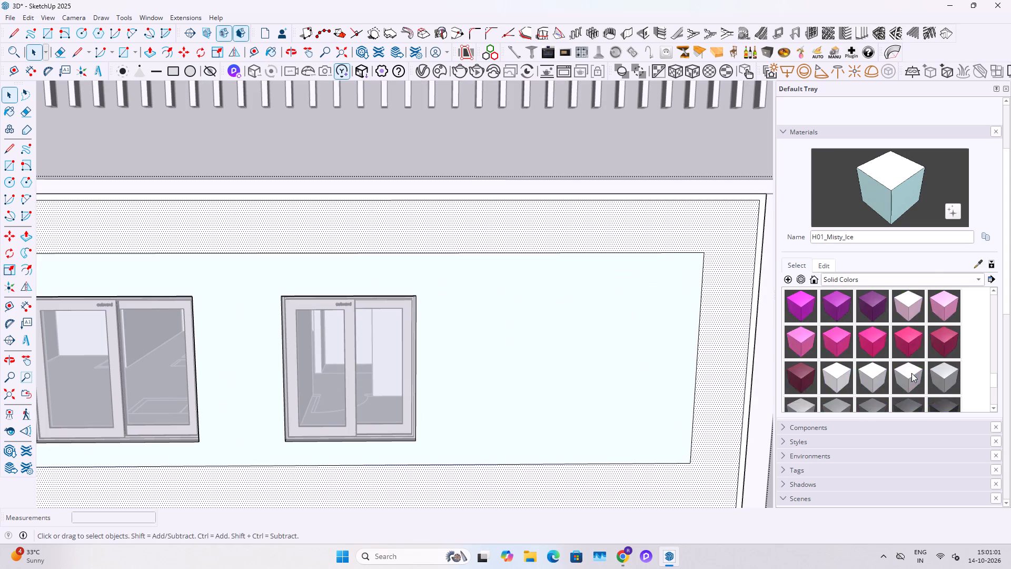
{"action": "scroll", "coordinate": [911, 373], "scroll_direction": "down", "scroll_amount": 4}
{"action": "scroll", "coordinate": [906, 367], "scroll_direction": "up", "scroll_amount": 1}
{"action": "scroll", "coordinate": [861, 349], "scroll_direction": "up", "scroll_amount": 1}
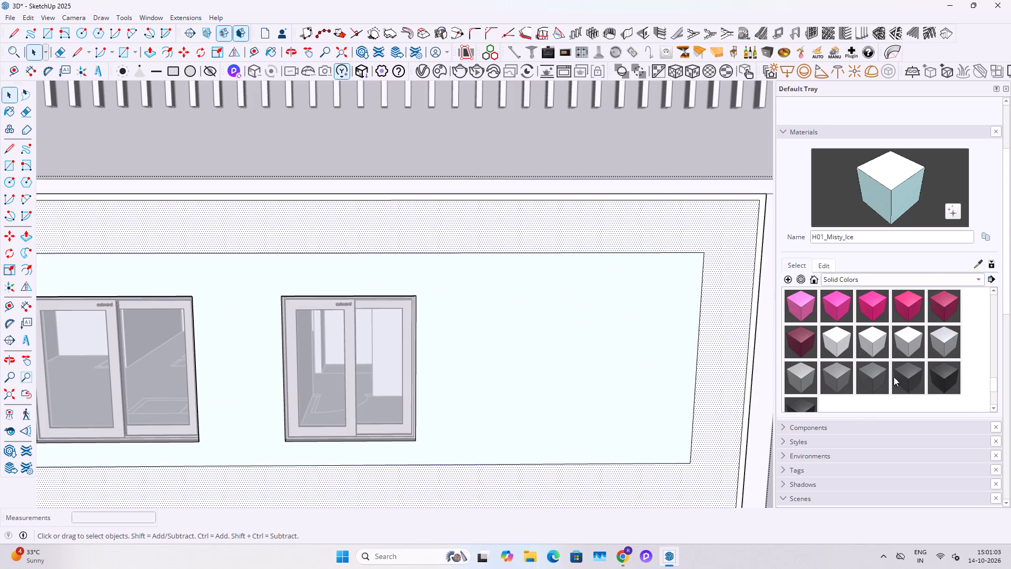
{"action": "left_click", "coordinate": [834, 377]}
{"action": "left_click", "coordinate": [705, 243]}
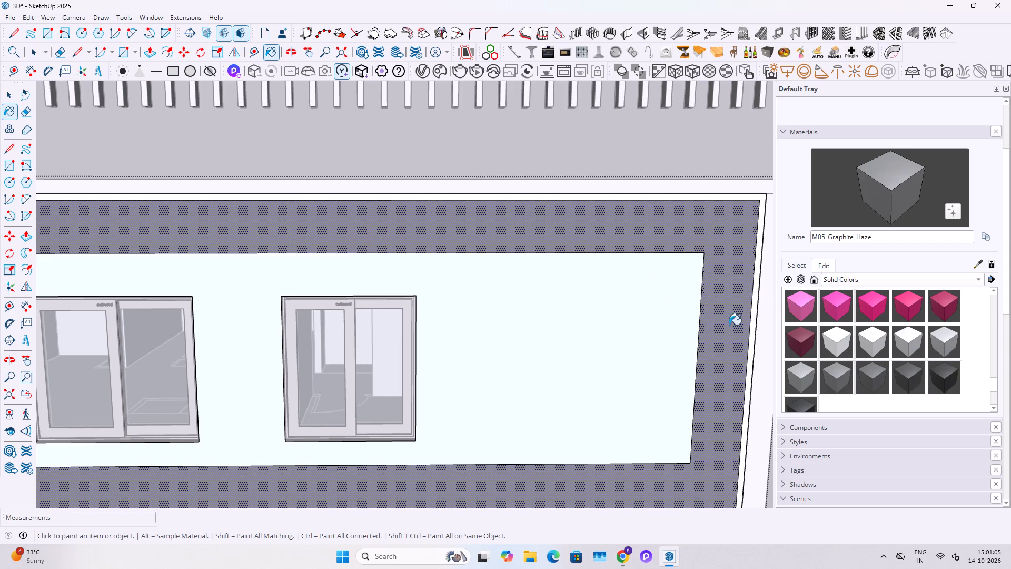
{"action": "left_click_drag", "start_coordinate": [799, 375], "coordinate": [795, 368]}
{"action": "left_click", "coordinate": [675, 227]}
{"action": "left_click", "coordinate": [666, 241]}
{"action": "key", "text": "space"}
Repaint the front wall's border face with M04_Stone_Frost and leave the wall group.
{"action": "middle_click_drag", "start_coordinate": [581, 266], "coordinate": [374, 223]}
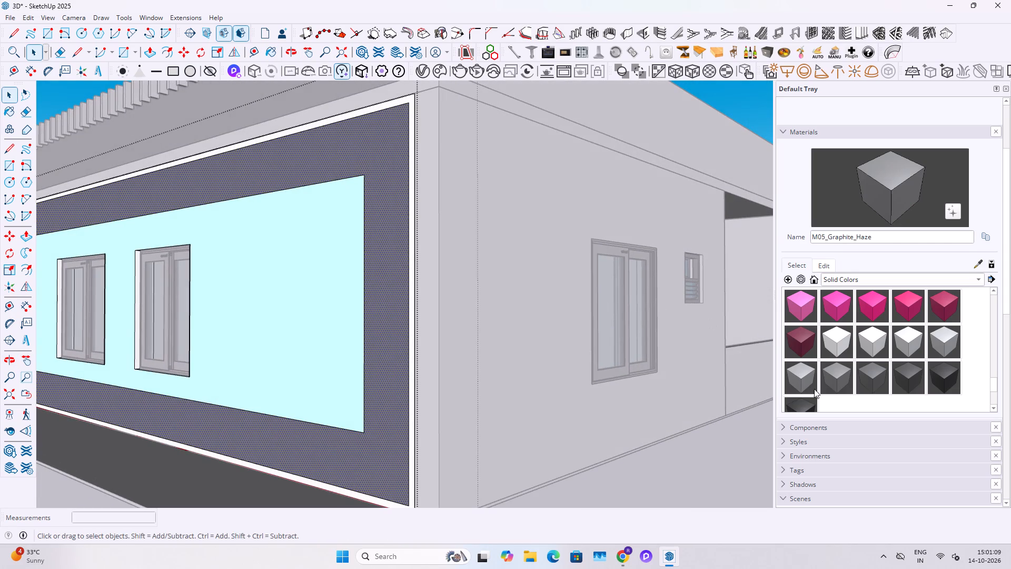
{"action": "left_click", "coordinate": [814, 389]}
{"action": "left_click", "coordinate": [806, 380]}
{"action": "left_click", "coordinate": [896, 217]}
{"action": "left_click", "coordinate": [381, 223]}
{"action": "middle_click_drag", "start_coordinate": [403, 241], "coordinate": [429, 248]}
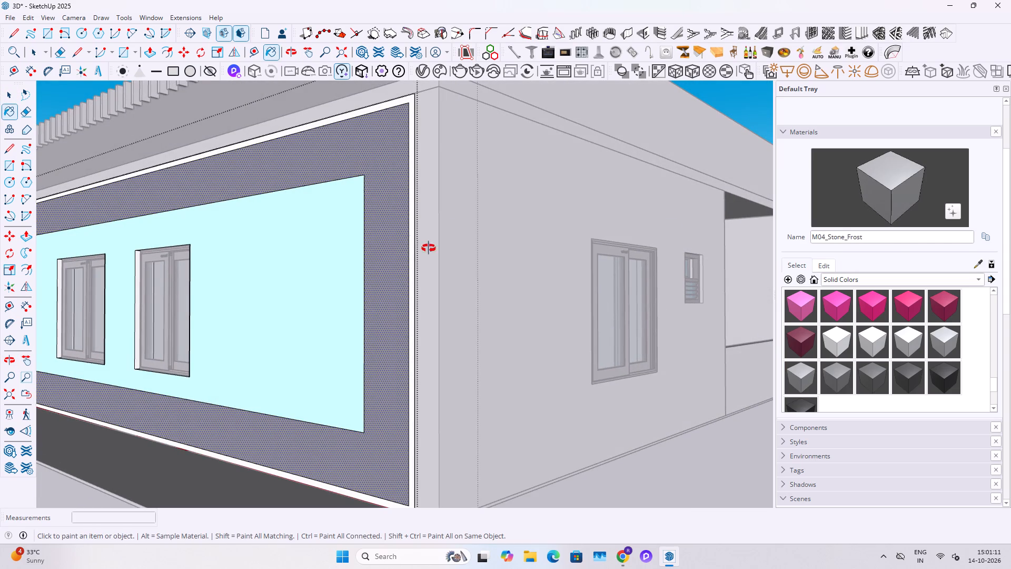
{"action": "middle_click_drag", "start_coordinate": [429, 248], "coordinate": [578, 275]}
{"action": "key", "text": "space"}
{"action": "key", "text": "Escape"}
{"action": "key", "text": "space"}
{"action": "key", "text": "Escape"}
{"action": "scroll", "coordinate": [602, 248], "scroll_direction": "down", "scroll_amount": 11}
{"action": "key", "text": "Escape"}
{"action": "key", "text": "space"}
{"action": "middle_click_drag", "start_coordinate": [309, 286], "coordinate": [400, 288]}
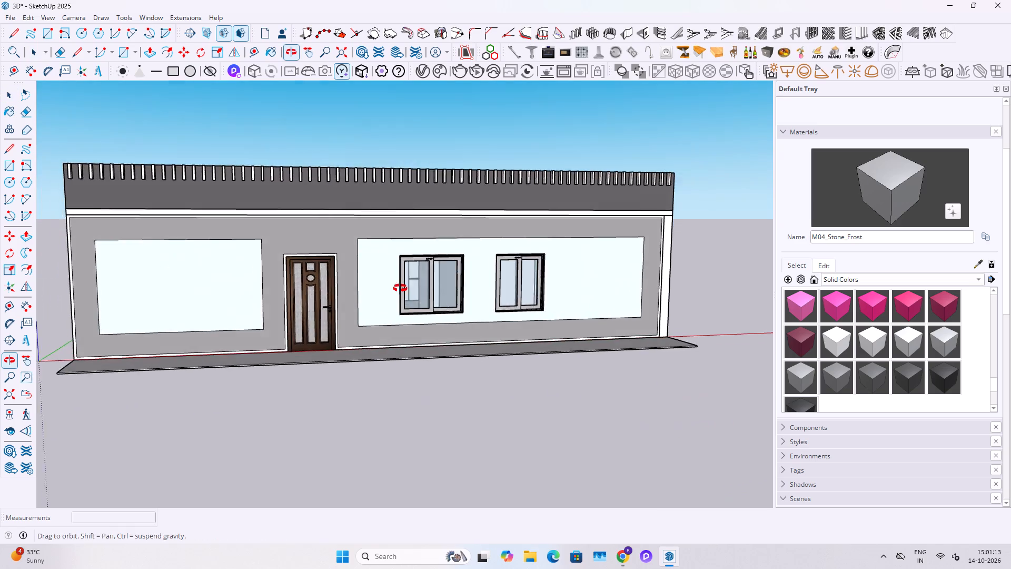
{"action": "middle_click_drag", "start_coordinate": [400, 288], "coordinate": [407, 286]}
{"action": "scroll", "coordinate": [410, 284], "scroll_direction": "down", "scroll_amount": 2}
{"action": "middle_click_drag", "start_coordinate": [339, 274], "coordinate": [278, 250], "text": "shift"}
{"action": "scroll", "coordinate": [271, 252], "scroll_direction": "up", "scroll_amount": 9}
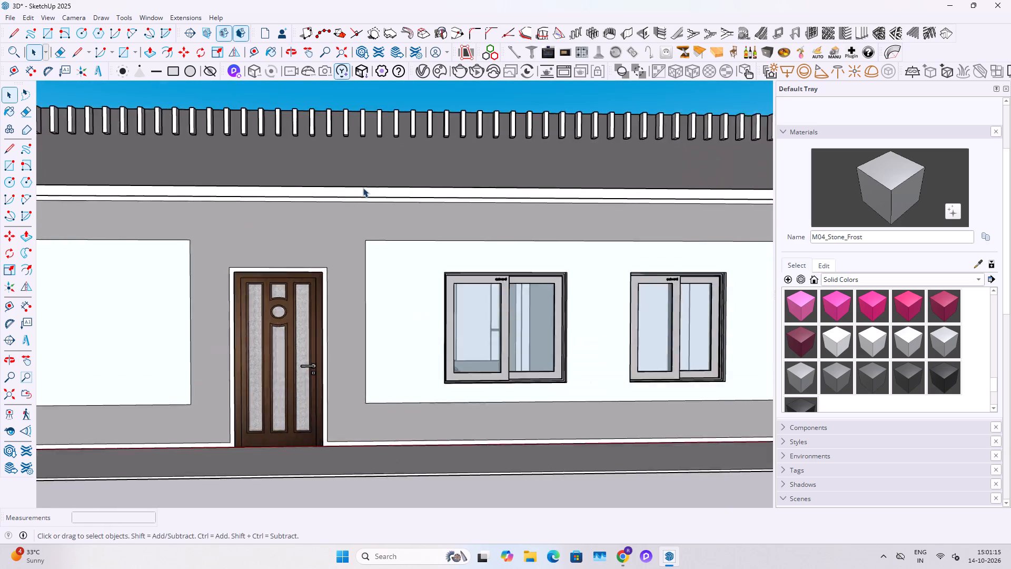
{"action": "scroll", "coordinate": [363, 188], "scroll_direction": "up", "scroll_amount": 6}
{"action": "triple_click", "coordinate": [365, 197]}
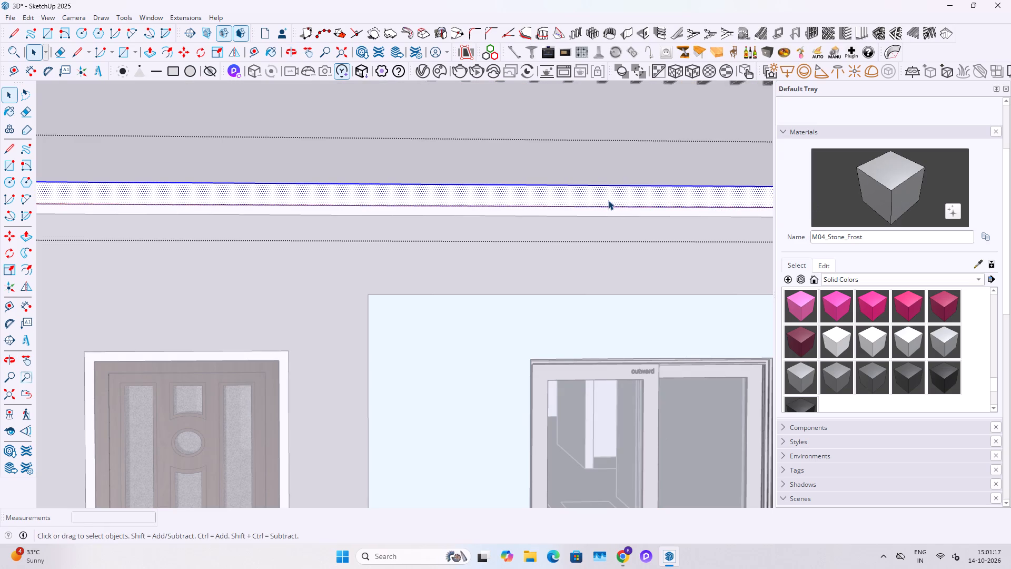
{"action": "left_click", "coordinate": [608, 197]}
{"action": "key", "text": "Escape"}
Sample M06_Steel_Smoke from the parapet and paint the horizontal band below it and the trim framing the wall and door.
{"action": "left_click", "coordinate": [975, 264]}
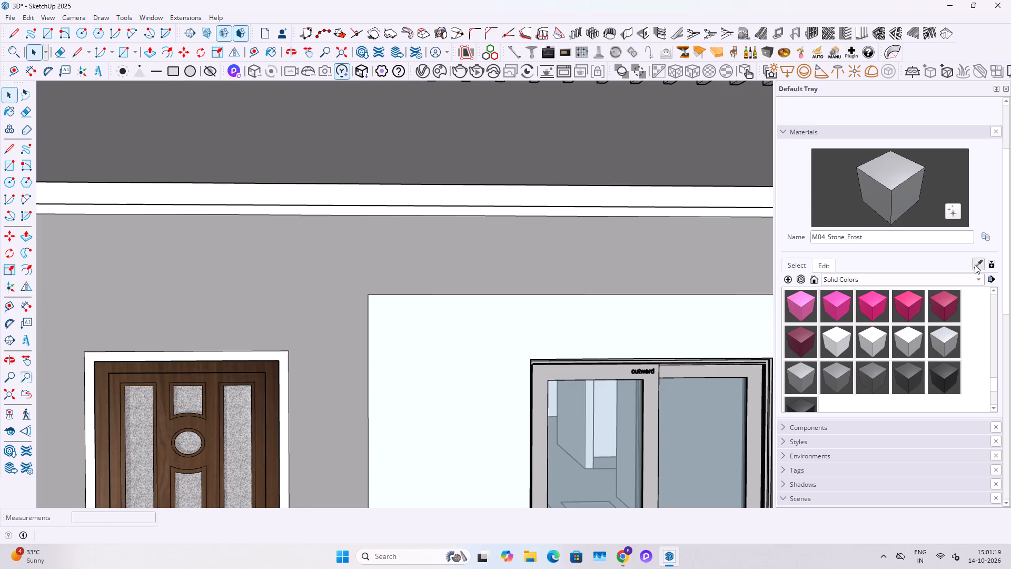
{"action": "left_click", "coordinate": [719, 140]}
{"action": "left_click", "coordinate": [689, 194]}
{"action": "left_click", "coordinate": [680, 215]}
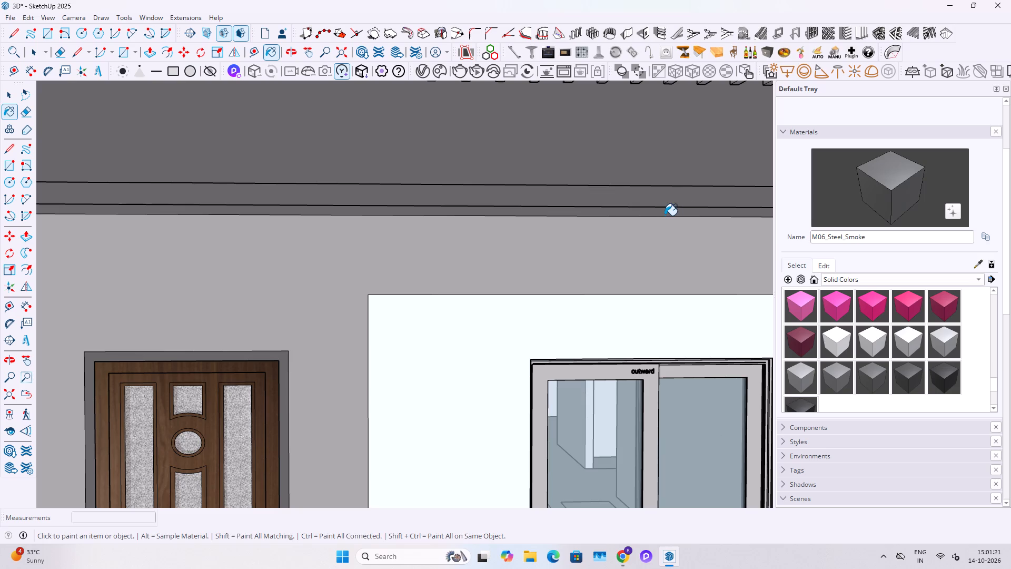
{"action": "key", "text": "space"}
{"action": "scroll", "coordinate": [578, 230], "scroll_direction": "down", "scroll_amount": 12}
{"action": "key", "text": "space"}
Open the column group at the far front corner, paint its front face with sampled M06_Steel_Smoke, and leave the group.
{"action": "middle_click_drag", "start_coordinate": [626, 271], "coordinate": [531, 338], "text": "shift"}
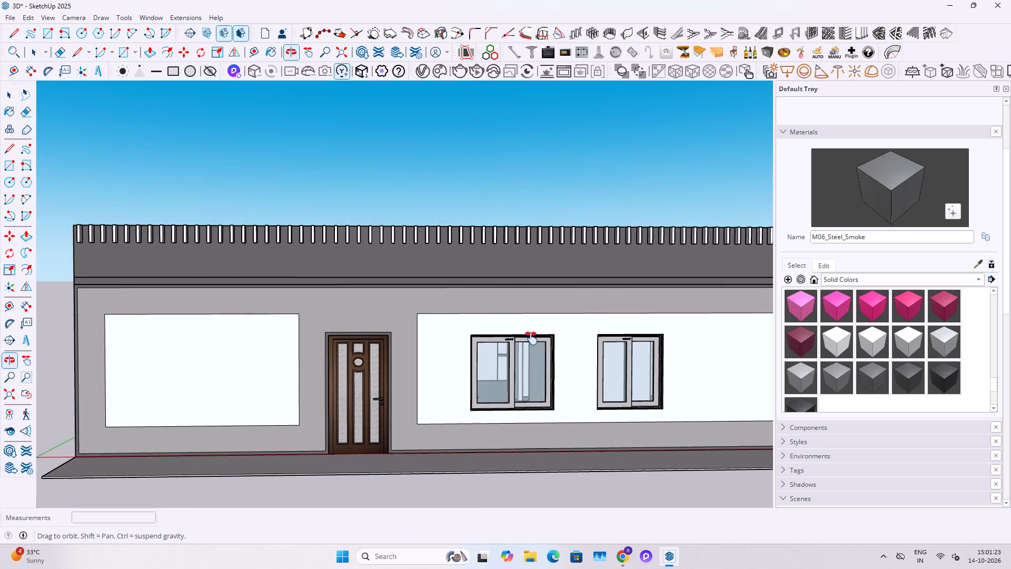
{"action": "middle_click_drag", "start_coordinate": [531, 338], "coordinate": [502, 349], "text": "shift"}
{"action": "scroll", "coordinate": [511, 331], "scroll_direction": "down", "scroll_amount": 1}
{"action": "middle_click_drag", "start_coordinate": [564, 314], "coordinate": [530, 332], "text": "shift"}
{"action": "scroll", "coordinate": [676, 376], "scroll_direction": "up", "scroll_amount": 6}
{"action": "middle_click_drag", "start_coordinate": [719, 376], "coordinate": [508, 380], "text": "shift"}
{"action": "scroll", "coordinate": [607, 311], "scroll_direction": "up", "scroll_amount": 3}
{"action": "double_click", "coordinate": [561, 279]}
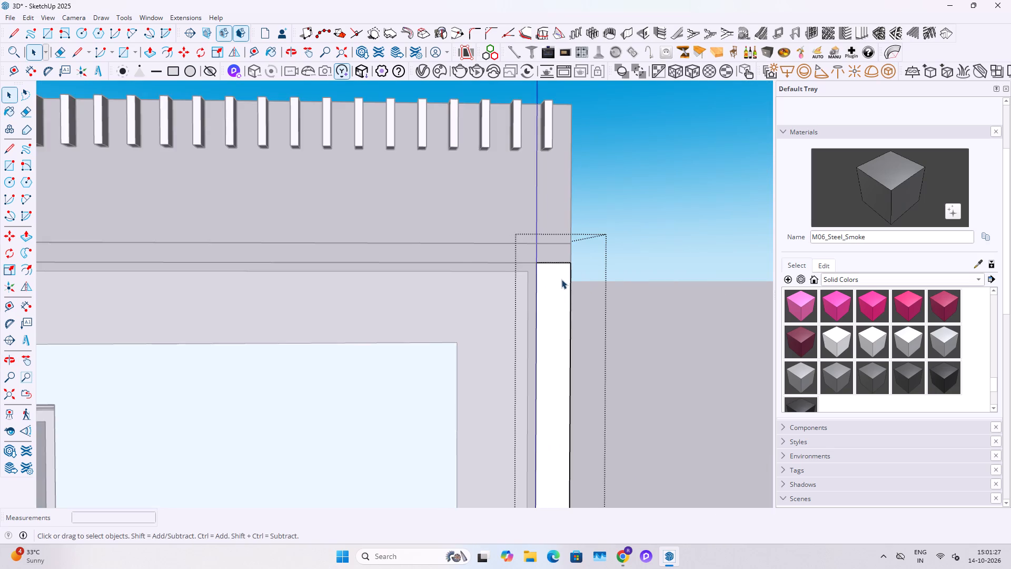
{"action": "scroll", "coordinate": [562, 273], "scroll_direction": "up", "scroll_amount": 2}
{"action": "left_click", "coordinate": [558, 270]}
{"action": "left_click", "coordinate": [978, 263]}
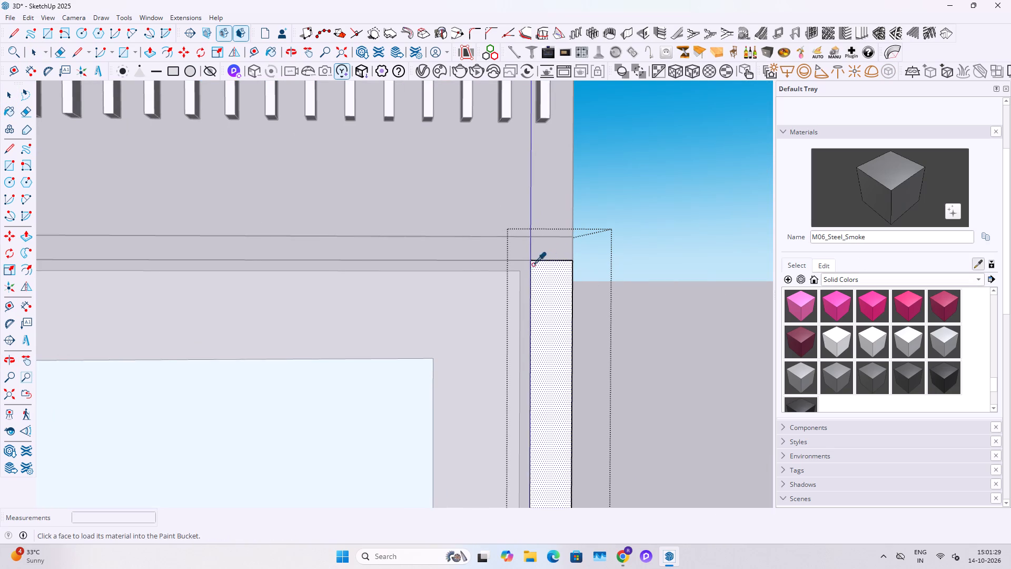
{"action": "left_click", "coordinate": [530, 266]}
{"action": "left_click", "coordinate": [973, 263]}
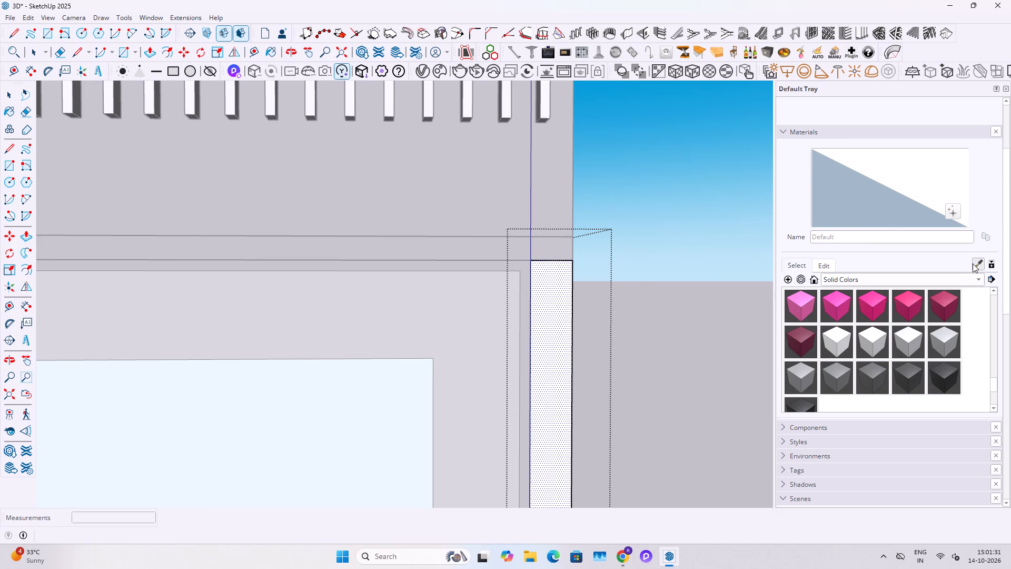
{"action": "left_click", "coordinate": [523, 268]}
{"action": "left_click", "coordinate": [553, 279]}
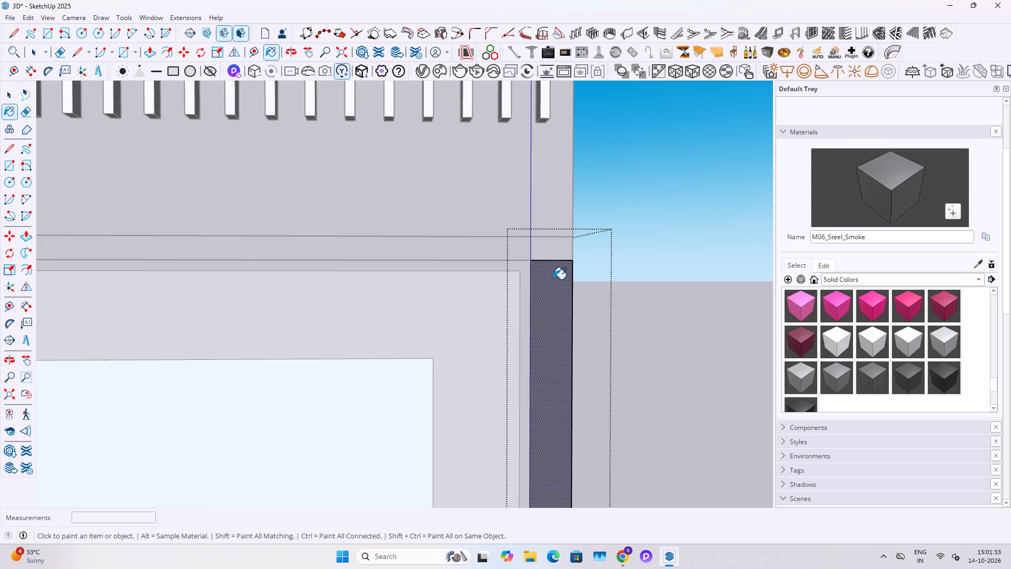
{"action": "key", "text": "Escape"}
{"action": "key", "text": "space"}
{"action": "key", "text": "Escape"}
{"action": "key", "text": "Escape"}
{"action": "key", "text": "Escape"}
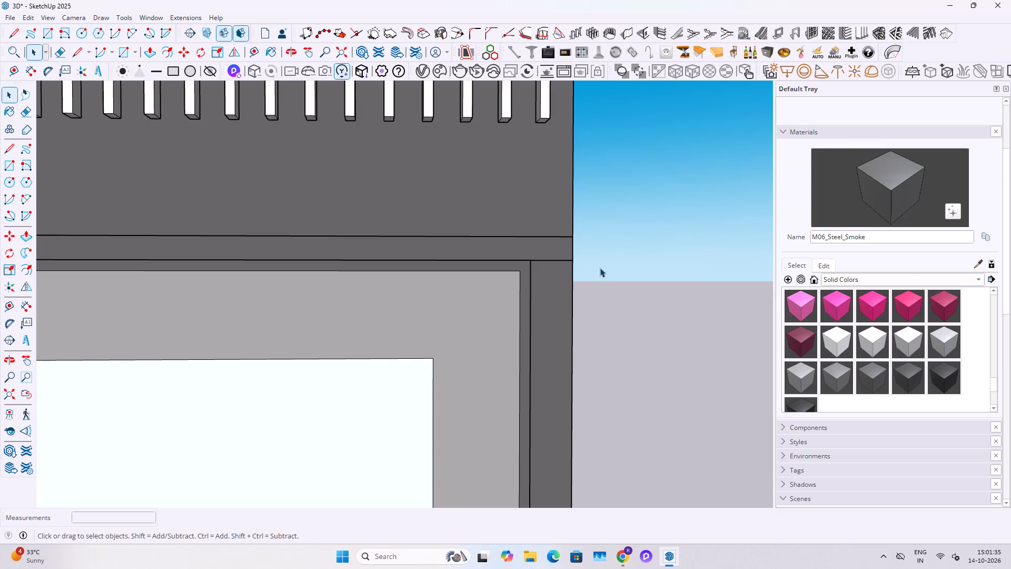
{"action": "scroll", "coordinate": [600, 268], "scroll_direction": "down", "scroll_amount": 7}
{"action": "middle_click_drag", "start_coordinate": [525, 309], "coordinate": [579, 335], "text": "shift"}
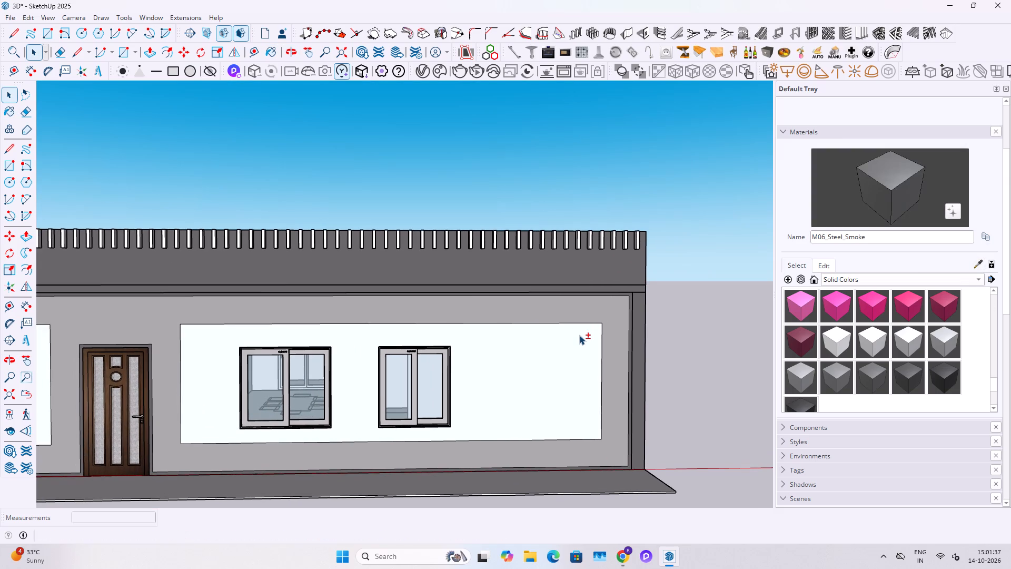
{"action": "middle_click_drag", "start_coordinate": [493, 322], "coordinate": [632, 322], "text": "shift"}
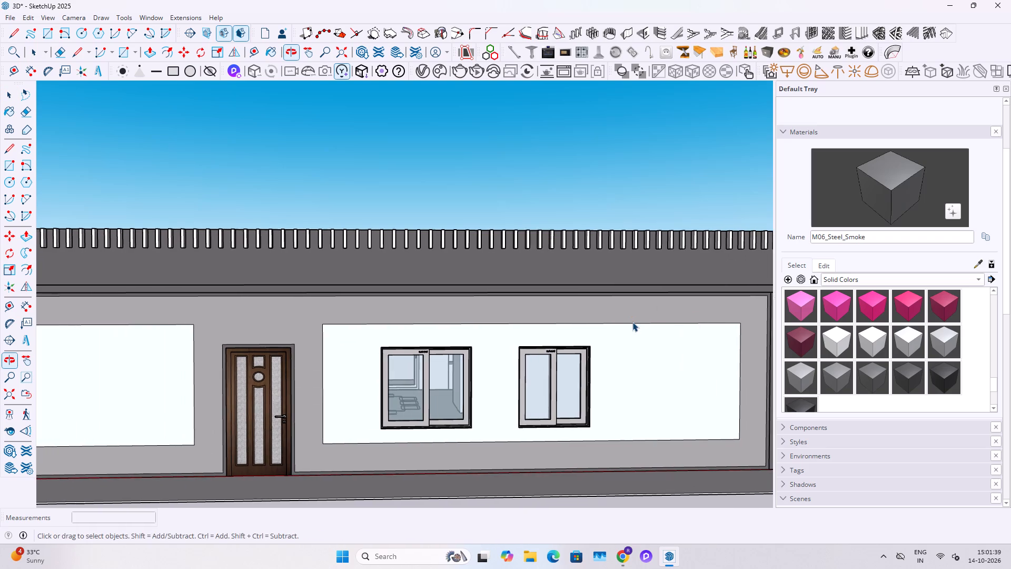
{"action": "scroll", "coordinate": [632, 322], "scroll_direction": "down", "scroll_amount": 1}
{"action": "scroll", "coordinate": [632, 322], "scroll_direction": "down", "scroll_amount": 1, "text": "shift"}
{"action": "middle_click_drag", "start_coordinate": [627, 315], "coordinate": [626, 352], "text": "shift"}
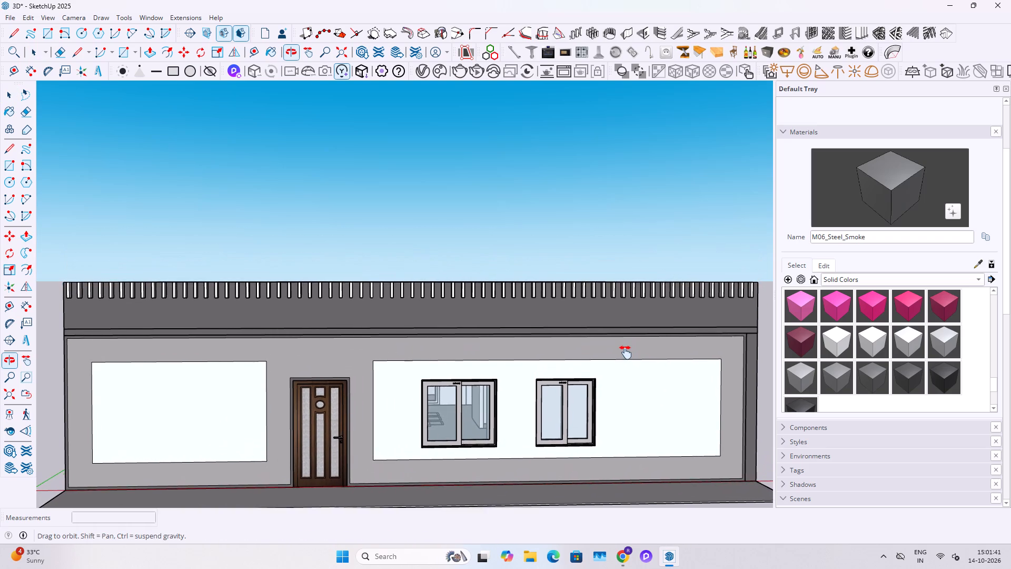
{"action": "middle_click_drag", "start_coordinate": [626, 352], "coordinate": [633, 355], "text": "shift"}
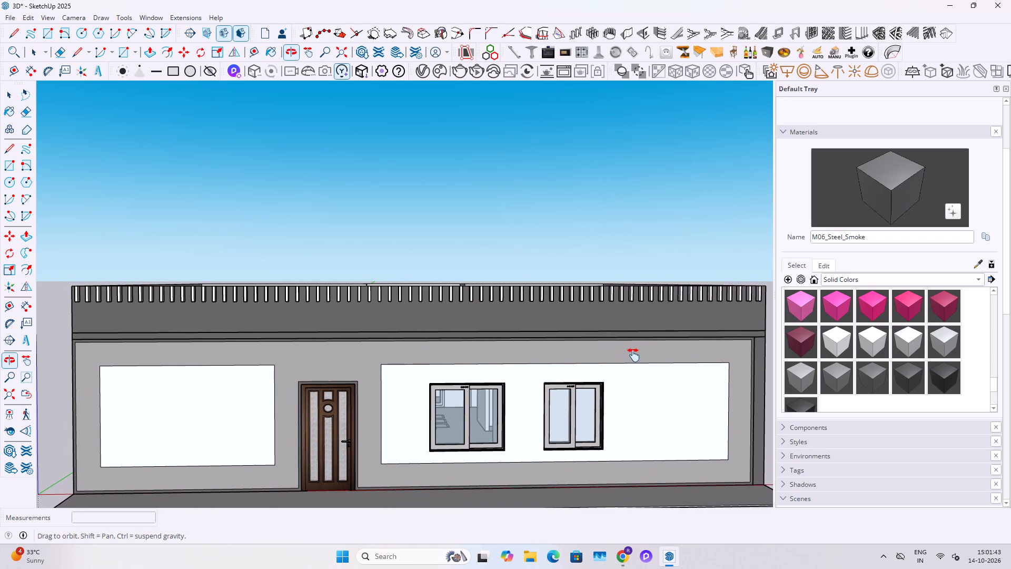
Look over the roof, parapet and the side and rear walls of the house.
{"action": "middle_click_drag", "start_coordinate": [633, 355], "coordinate": [630, 356], "text": "shift"}
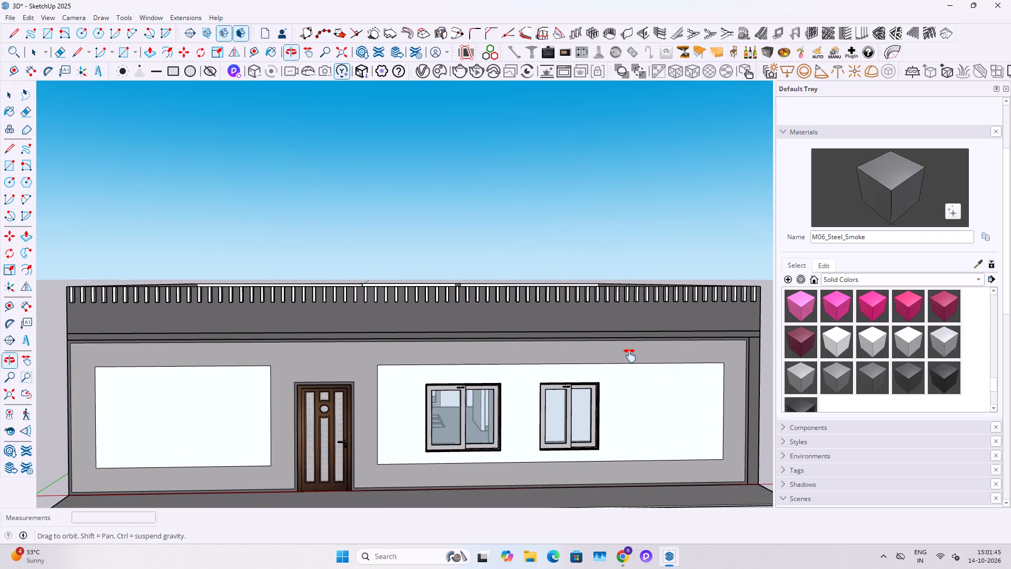
{"action": "middle_click_drag", "start_coordinate": [630, 356], "coordinate": [623, 452], "text": "shift"}
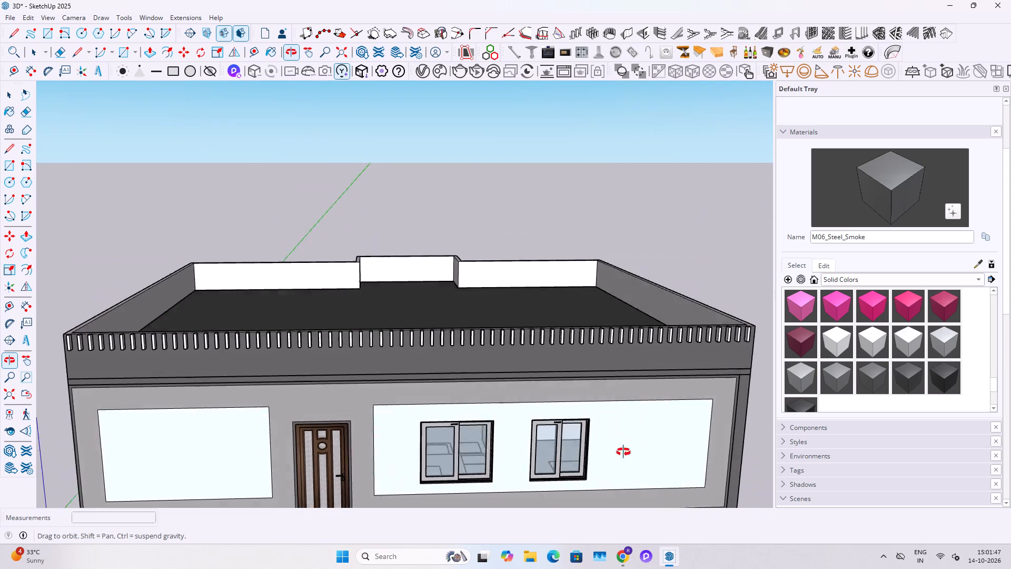
{"action": "middle_click_drag", "start_coordinate": [623, 452], "coordinate": [624, 484], "text": "shift"}
{"action": "middle_click_drag", "start_coordinate": [454, 332], "coordinate": [538, 256]}
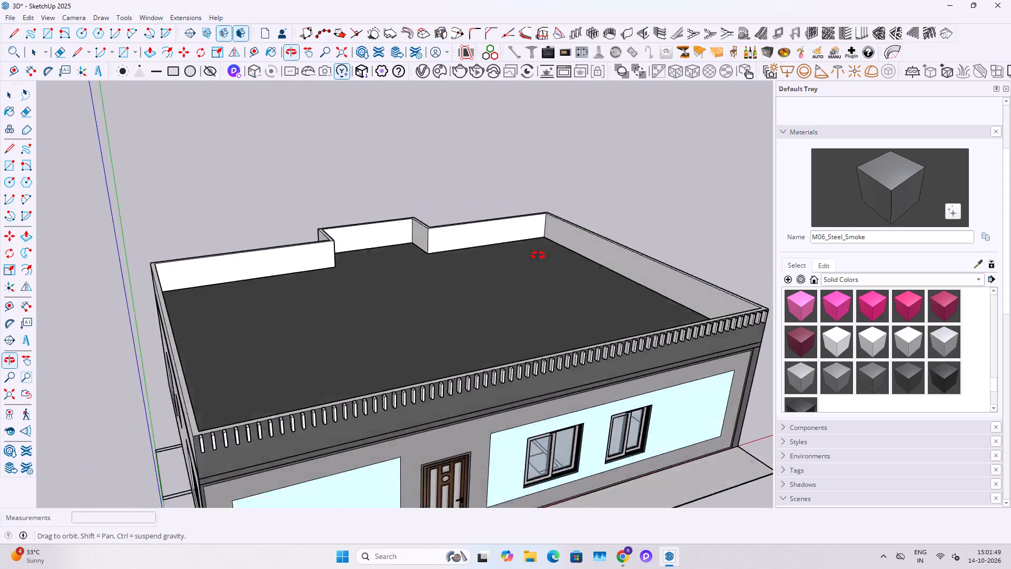
{"action": "middle_click_drag", "start_coordinate": [538, 256], "coordinate": [734, 183]}
{"action": "scroll", "coordinate": [415, 262], "scroll_direction": "up", "scroll_amount": 5}
{"action": "middle_click_drag", "start_coordinate": [288, 278], "coordinate": [706, 295]}
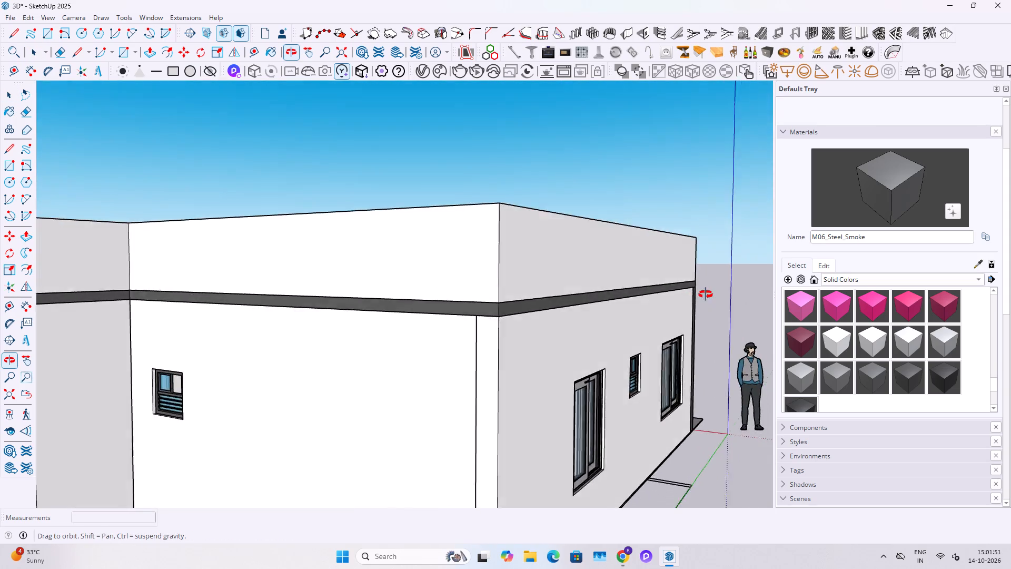
{"action": "middle_click_drag", "start_coordinate": [706, 295], "coordinate": [70, 289]}
Copy the blank inset panel face beside the door and paste it outside the wall group at the far front corner of the house.
{"action": "double_click", "coordinate": [345, 366]}
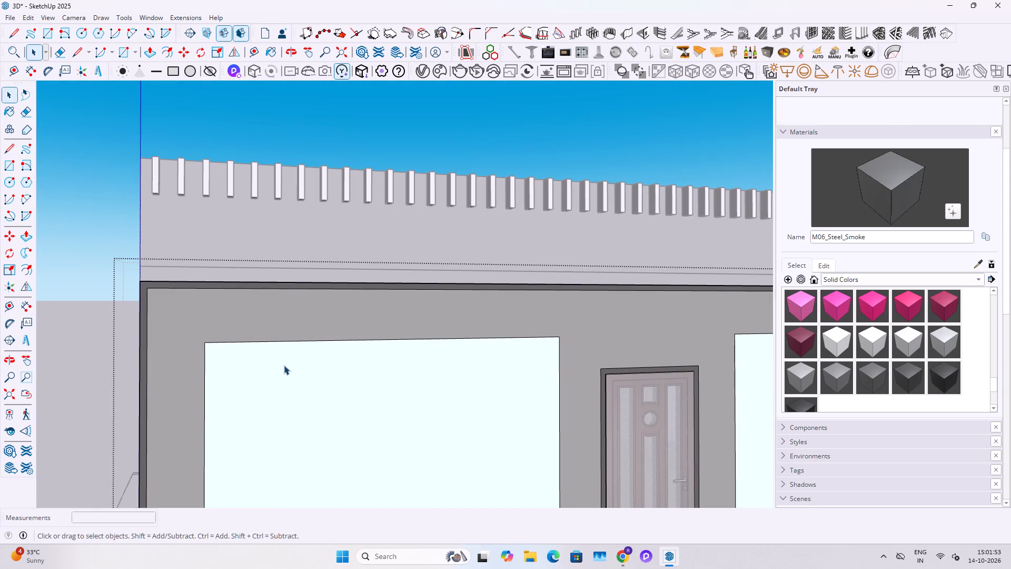
{"action": "left_click", "coordinate": [284, 365]}
{"action": "double_click", "coordinate": [284, 365]}
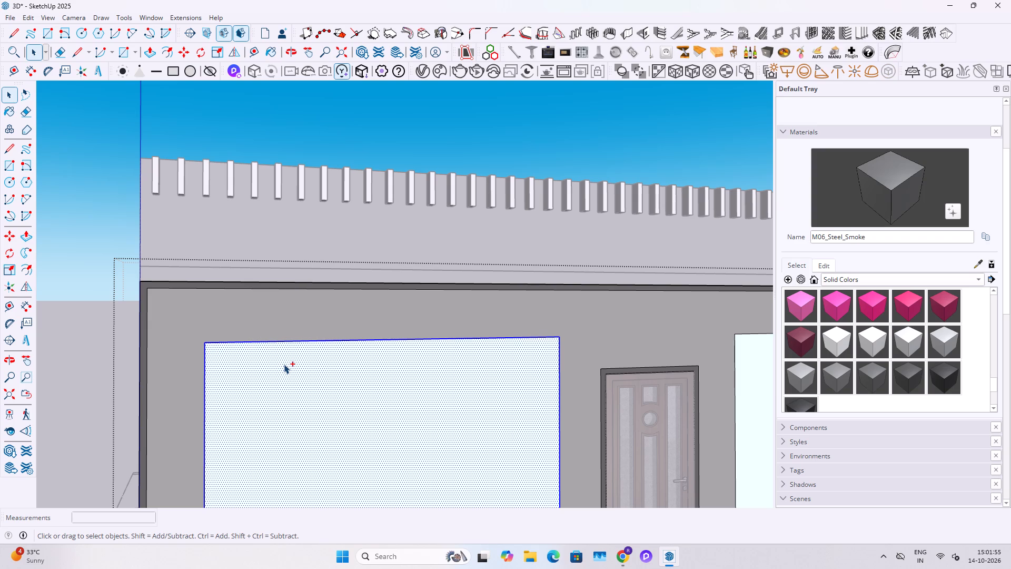
{"action": "key", "text": "ctrl+c"}
{"action": "key", "text": "Escape"}
{"action": "scroll", "coordinate": [351, 323], "scroll_direction": "down", "scroll_amount": 10}
{"action": "key", "text": "Escape"}
{"action": "middle_click_drag", "start_coordinate": [357, 322], "coordinate": [366, 457]}
{"action": "scroll", "coordinate": [379, 411], "scroll_direction": "down", "scroll_amount": 5}
{"action": "middle_click_drag", "start_coordinate": [325, 400], "coordinate": [629, 346]}
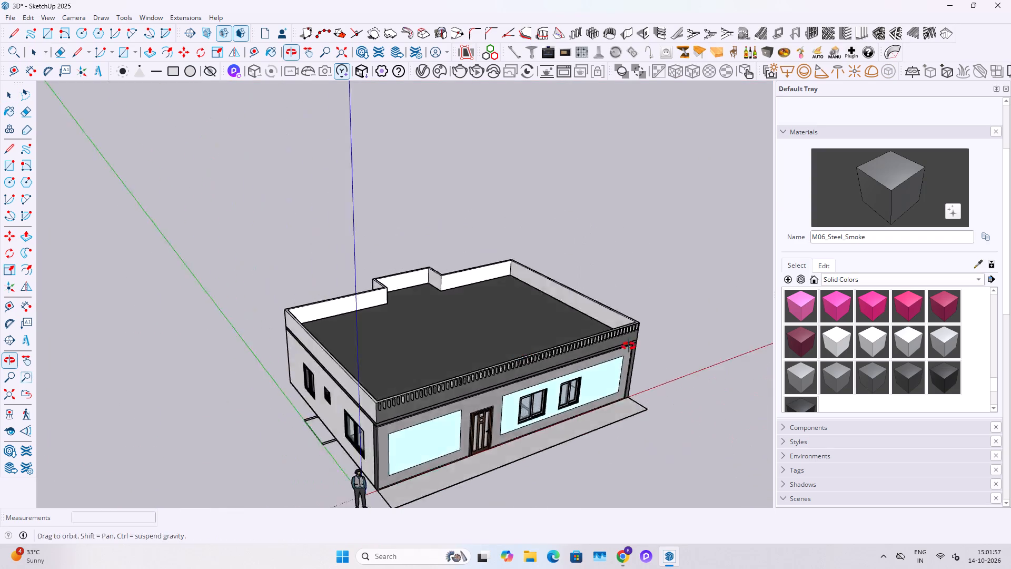
{"action": "middle_click_drag", "start_coordinate": [629, 346], "coordinate": [651, 339]}
{"action": "key", "text": "ctrl+v"}
{"action": "middle_click_drag", "start_coordinate": [676, 439], "coordinate": [255, 416]}
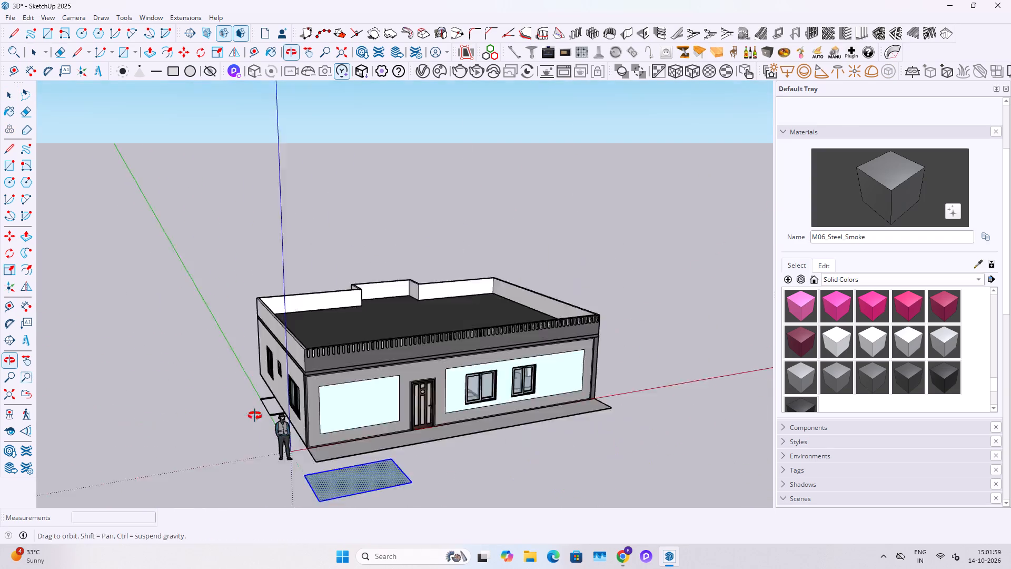
{"action": "middle_click_drag", "start_coordinate": [255, 416], "coordinate": [195, 394]}
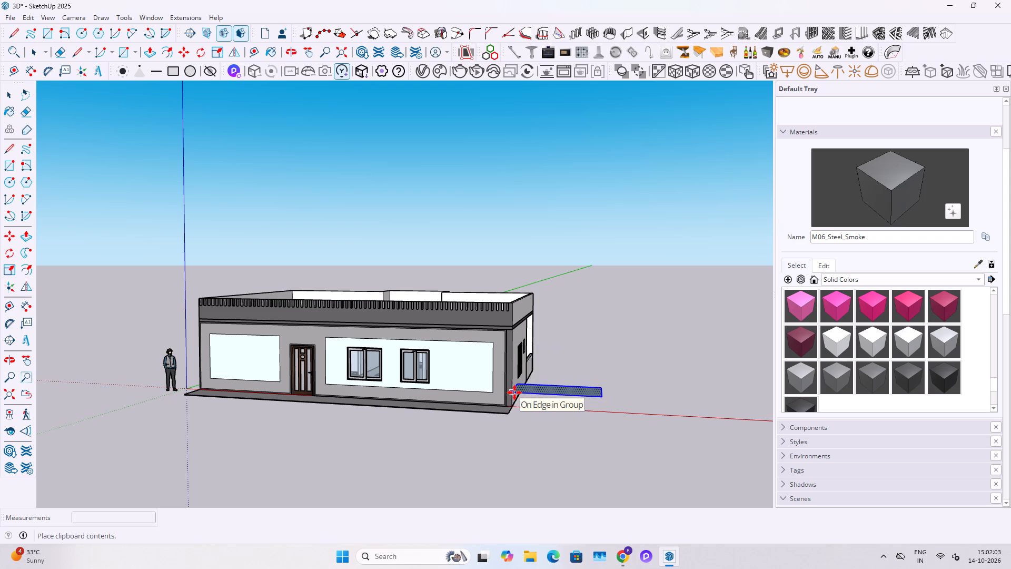
{"action": "left_click", "coordinate": [514, 396]}
{"action": "scroll", "coordinate": [550, 382], "scroll_direction": "up", "scroll_amount": 15}
{"action": "key", "text": "space"}
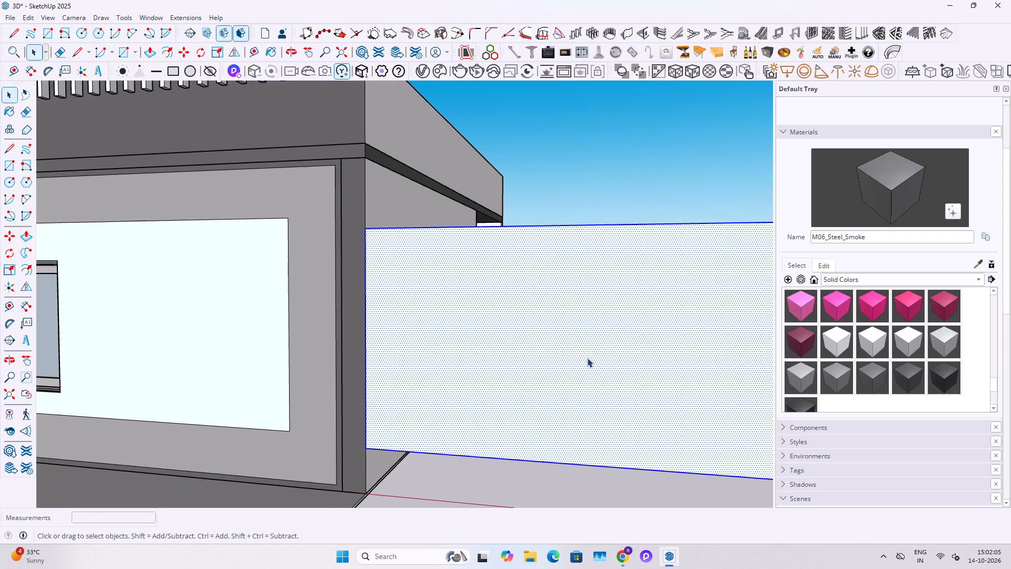
Create vertical louvres on the pasted face with depth 3", thickness 4", spacing 6" and angle 0, located at the back.
{"action": "middle_click_drag", "start_coordinate": [587, 358], "coordinate": [334, 369]}
{"action": "scroll", "coordinate": [333, 360], "scroll_direction": "down", "scroll_amount": 2}
{"action": "triple_click", "coordinate": [352, 341]}
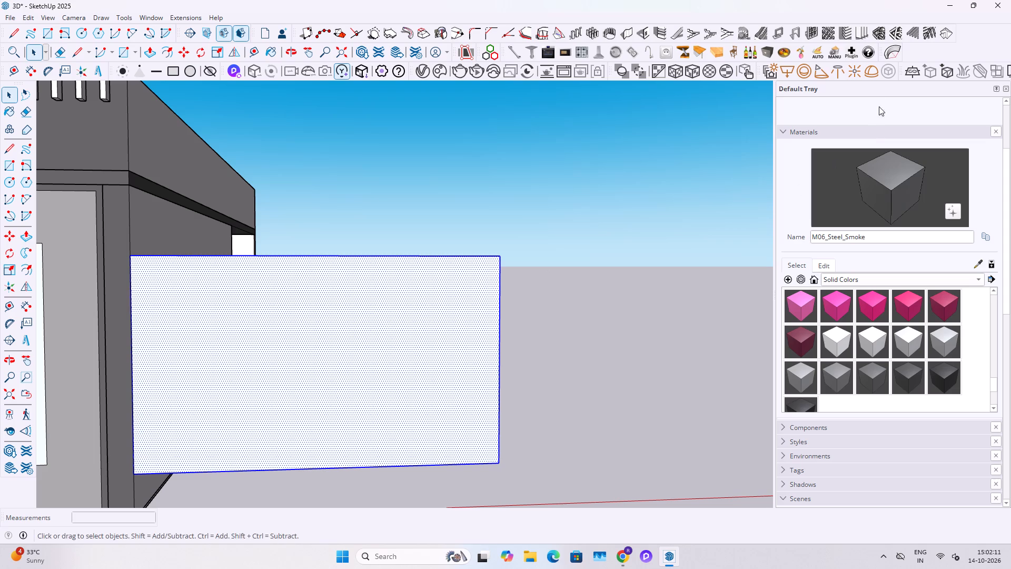
{"action": "left_click", "coordinate": [860, 34]}
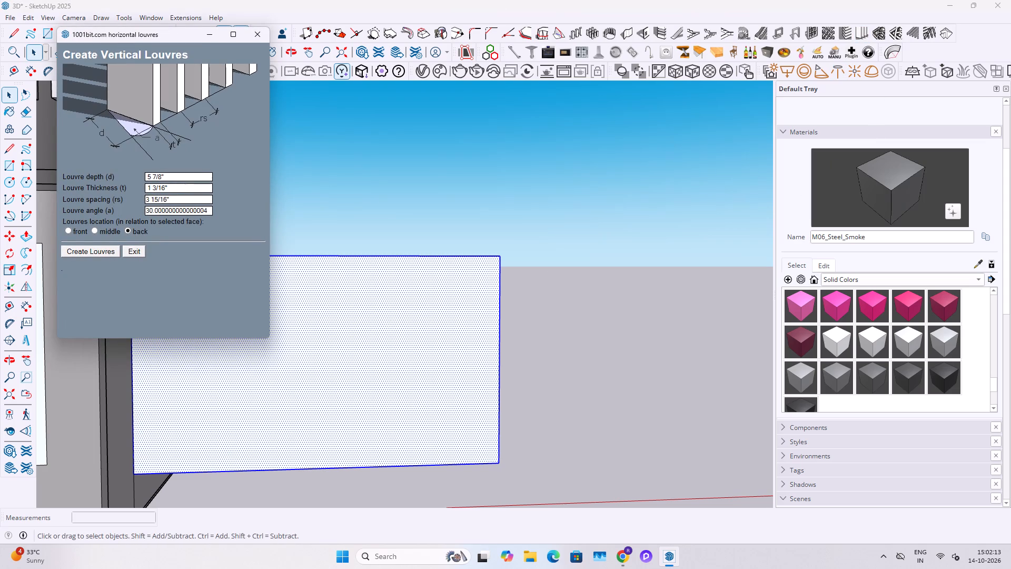
{"action": "left_click", "coordinate": [176, 180]}
{"action": "type", "text": "3\""}
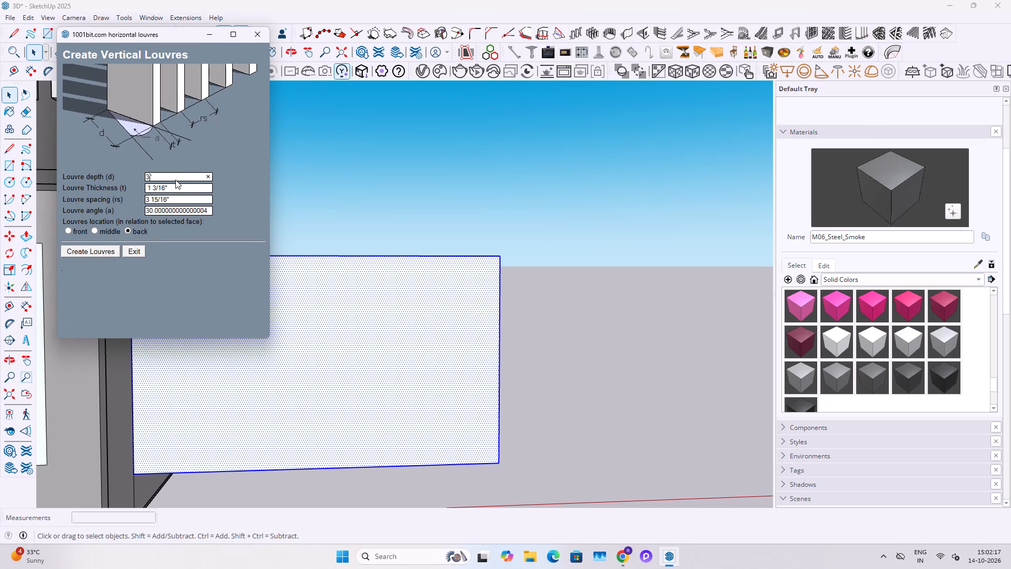
{"action": "left_click", "coordinate": [177, 191]}
{"action": "type", "text": "4\""}
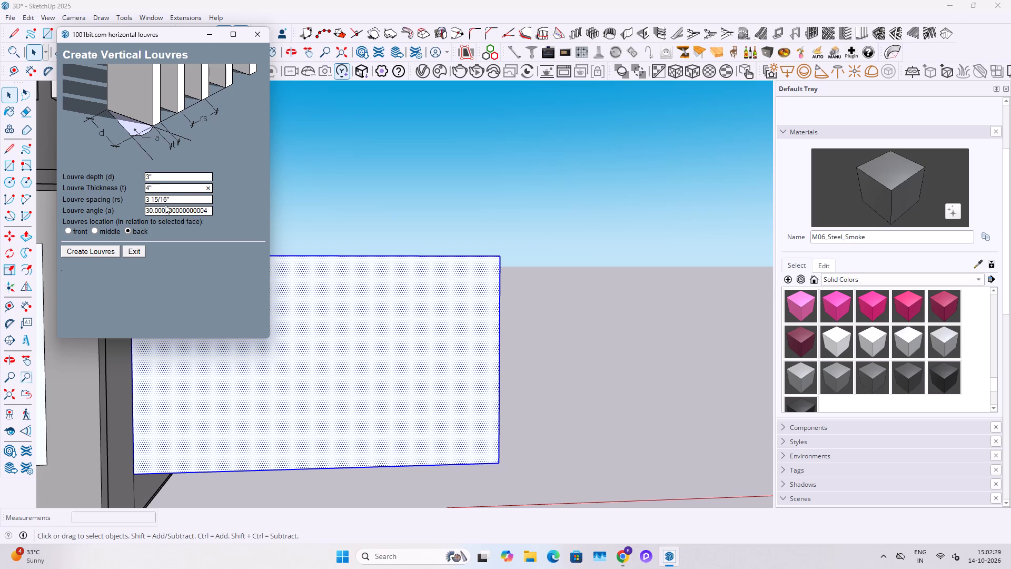
{"action": "double_click", "coordinate": [178, 200]}
{"action": "type", "text": "6\""}
{"action": "left_click", "coordinate": [201, 213]}
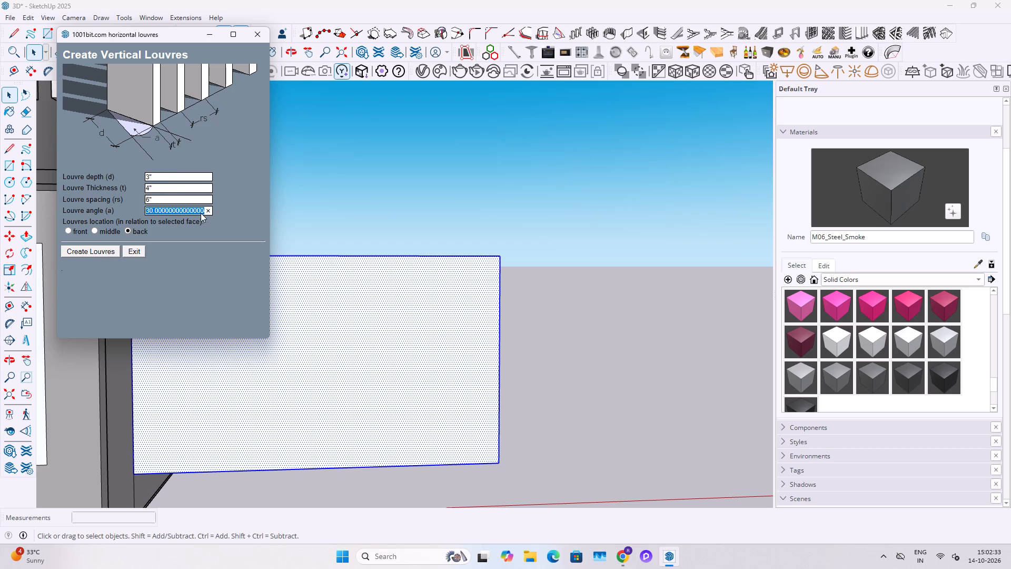
{"action": "key", "text": "0"}
{"action": "key", "text": "Return"}
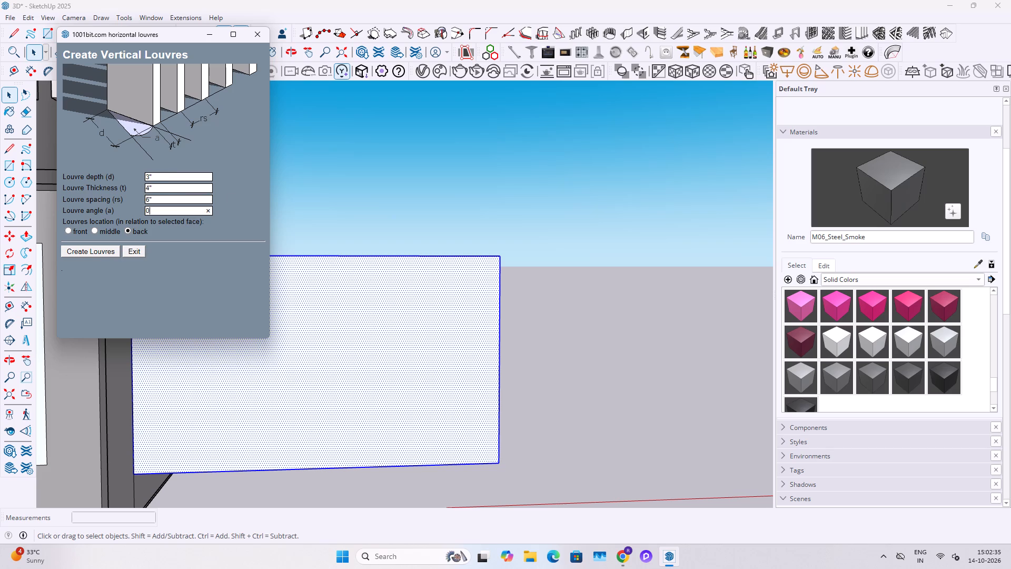
{"action": "left_click", "coordinate": [100, 253]}
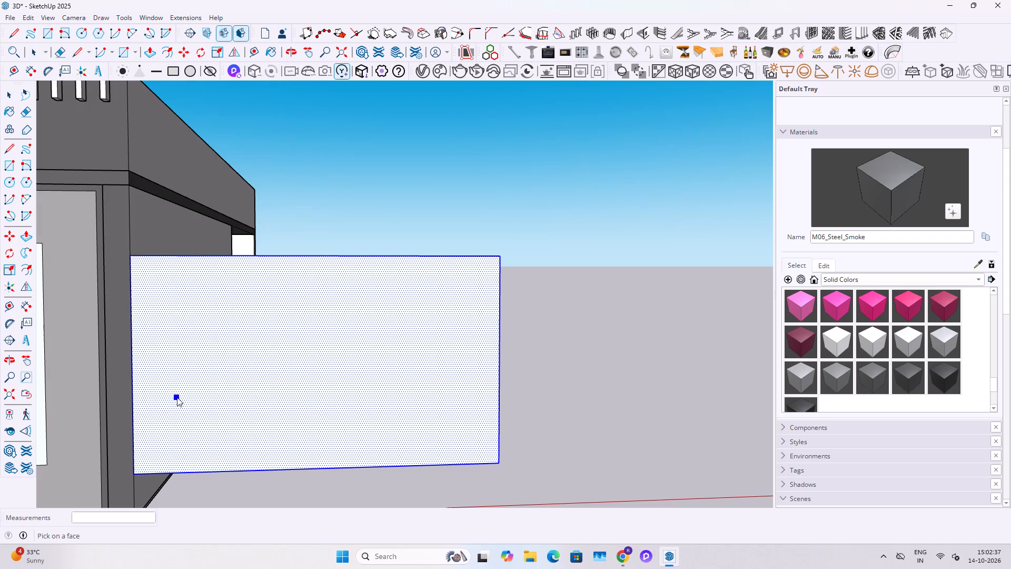
{"action": "left_click", "coordinate": [177, 397]}
{"action": "middle_click_drag", "start_coordinate": [249, 378], "coordinate": [262, 339]}
{"action": "key", "text": "space"}
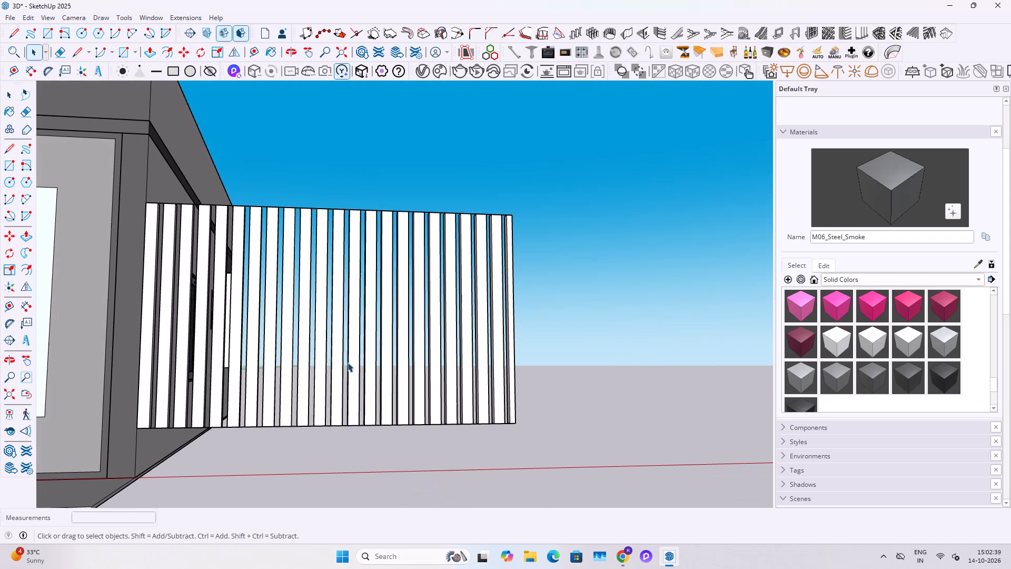
Delete the leftover outline of the pasted face along the louvres.
{"action": "left_click", "coordinate": [361, 367]}
{"action": "middle_click_drag", "start_coordinate": [385, 331], "coordinate": [338, 436]}
{"action": "scroll", "coordinate": [392, 269], "scroll_direction": "up", "scroll_amount": 6}
{"action": "scroll", "coordinate": [403, 434], "scroll_direction": "down", "scroll_amount": 4}
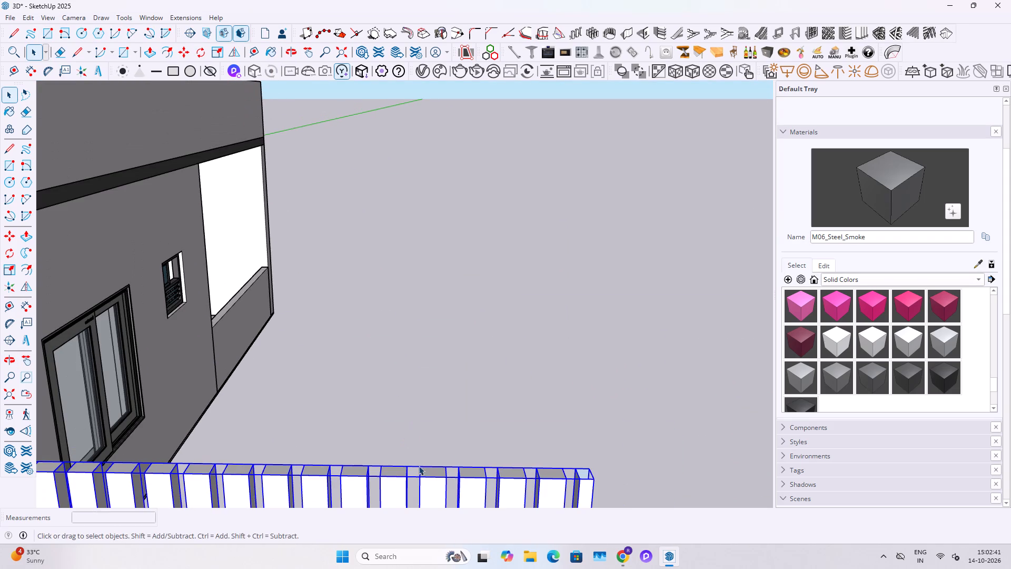
{"action": "left_click", "coordinate": [415, 463]}
{"action": "left_click", "coordinate": [413, 469]}
{"action": "triple_click", "coordinate": [413, 476]}
{"action": "double_click", "coordinate": [413, 476]}
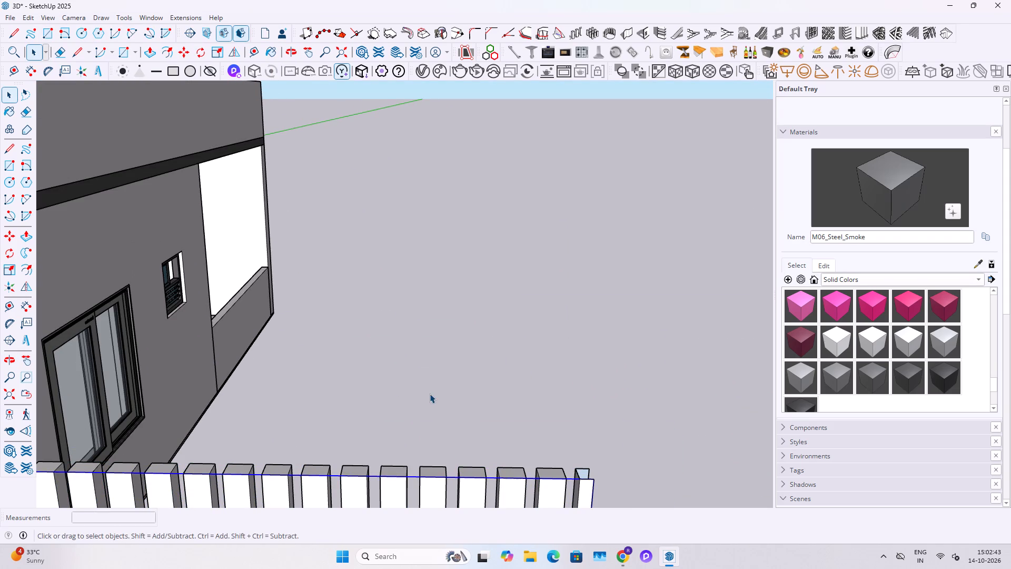
{"action": "scroll", "coordinate": [430, 394], "scroll_direction": "down", "scroll_amount": 7}
{"action": "key", "text": "Delete"}
{"action": "scroll", "coordinate": [452, 411], "scroll_direction": "down", "scroll_amount": 5}
{"action": "middle_click_drag", "start_coordinate": [433, 457], "coordinate": [450, 368]}
Move the louvre group by its lower corner onto the matching corner of the blank inset panel beside the door.
{"action": "scroll", "coordinate": [457, 342], "scroll_direction": "up", "scroll_amount": 7}
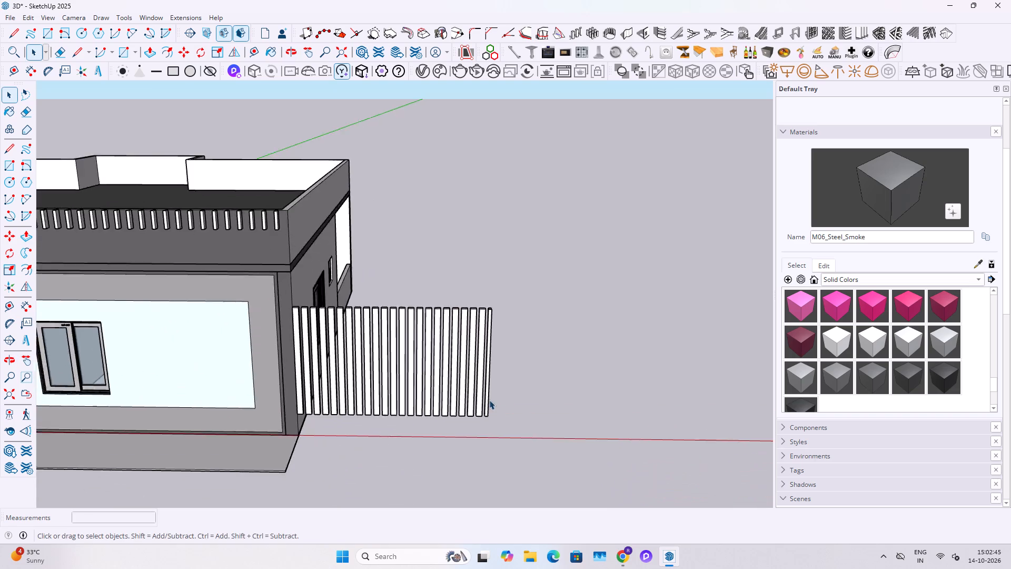
{"action": "scroll", "coordinate": [489, 400], "scroll_direction": "up", "scroll_amount": 2}
{"action": "left_click", "coordinate": [490, 408]}
{"action": "left_click", "coordinate": [479, 406]}
{"action": "key", "text": "m"}
{"action": "scroll", "coordinate": [162, 417], "scroll_direction": "up", "scroll_amount": 4}
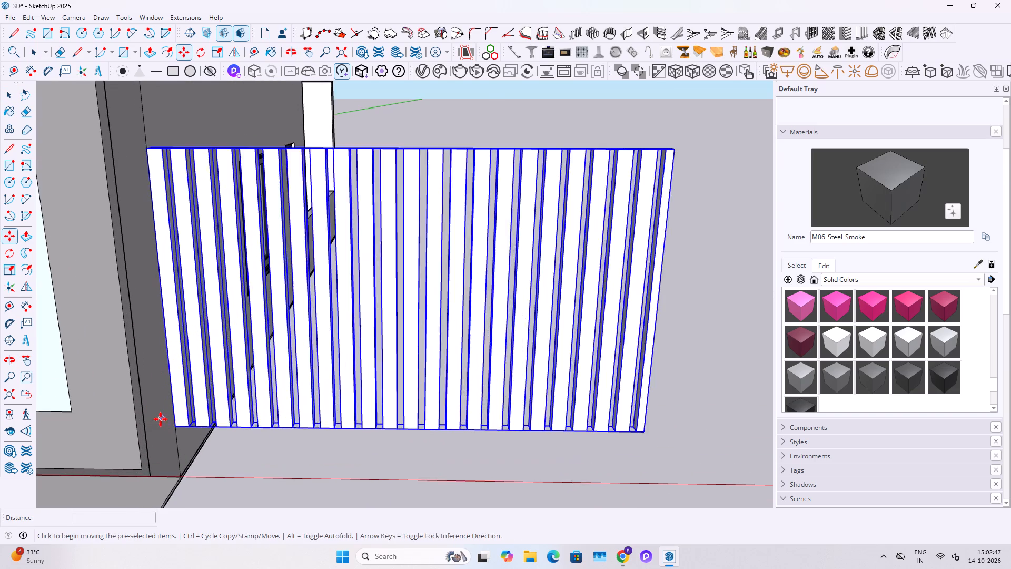
{"action": "scroll", "coordinate": [161, 419], "scroll_direction": "up", "scroll_amount": 4}
{"action": "left_click", "coordinate": [175, 426]}
{"action": "scroll", "coordinate": [418, 358], "scroll_direction": "down", "scroll_amount": 20}
{"action": "middle_click_drag", "start_coordinate": [372, 362], "coordinate": [587, 362], "text": "shift"}
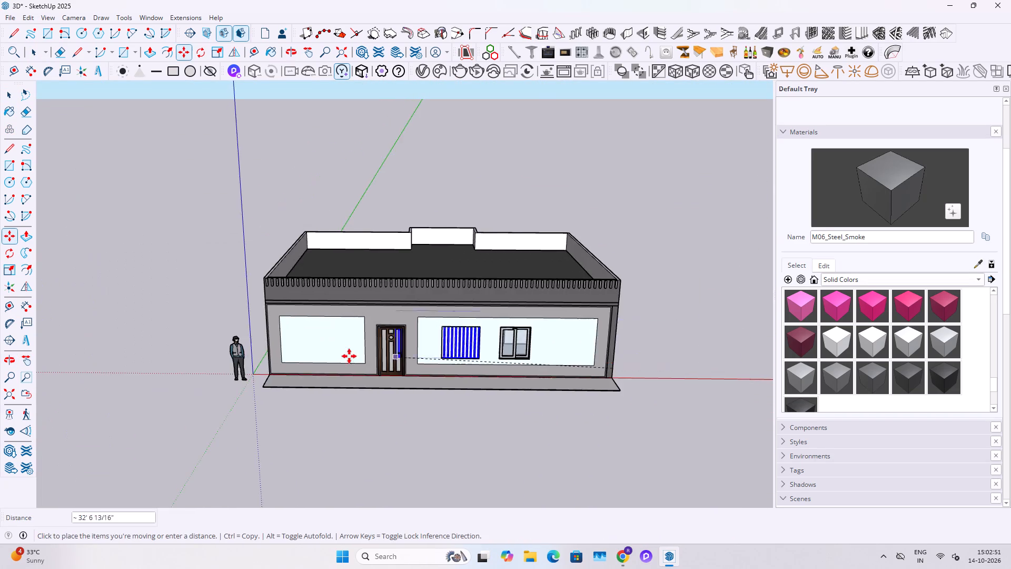
{"action": "scroll", "coordinate": [351, 356], "scroll_direction": "up", "scroll_amount": 12}
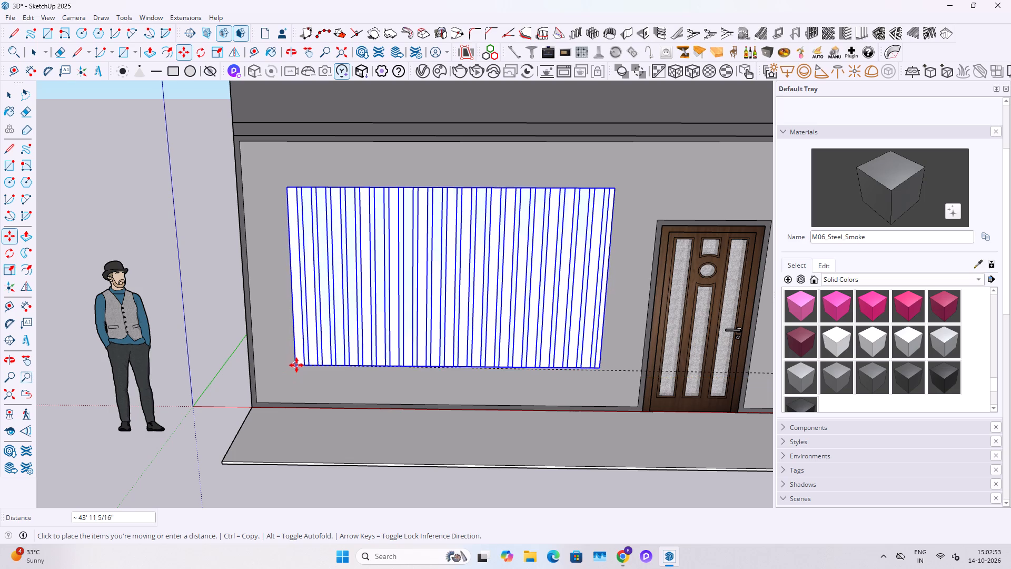
{"action": "left_click", "coordinate": [296, 365]}
Move the louvre group 3" outward so the slats project from the inset panel.
{"action": "middle_click_drag", "start_coordinate": [343, 291], "coordinate": [223, 361]}
{"action": "scroll", "coordinate": [414, 328], "scroll_direction": "up", "scroll_amount": 12}
{"action": "middle_click", "coordinate": [566, 296]}
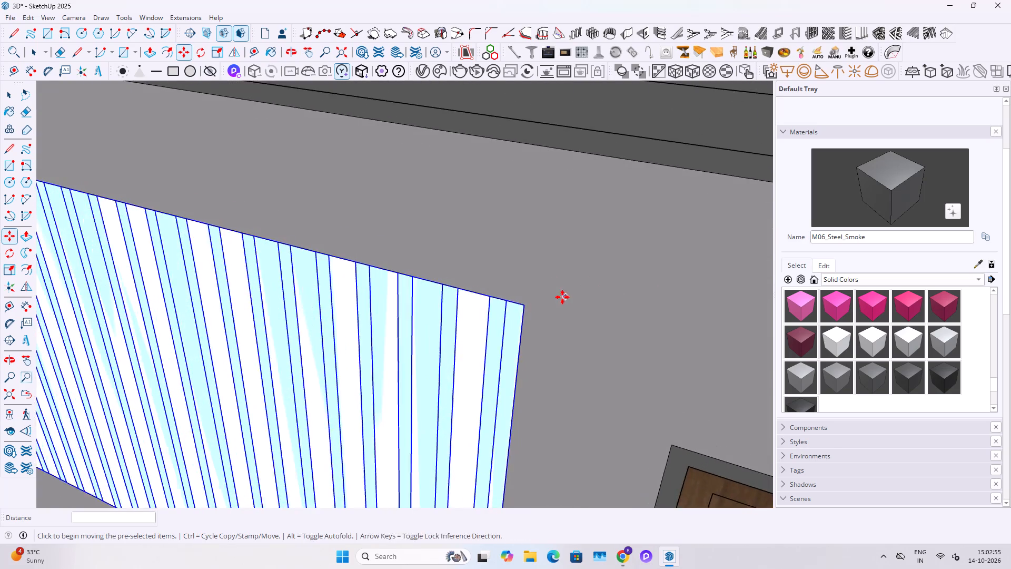
{"action": "scroll", "coordinate": [562, 297], "scroll_direction": "up", "scroll_amount": 3}
{"action": "key", "text": "m"}
{"action": "scroll", "coordinate": [519, 291], "scroll_direction": "up", "scroll_amount": 3}
{"action": "left_click", "coordinate": [536, 290]}
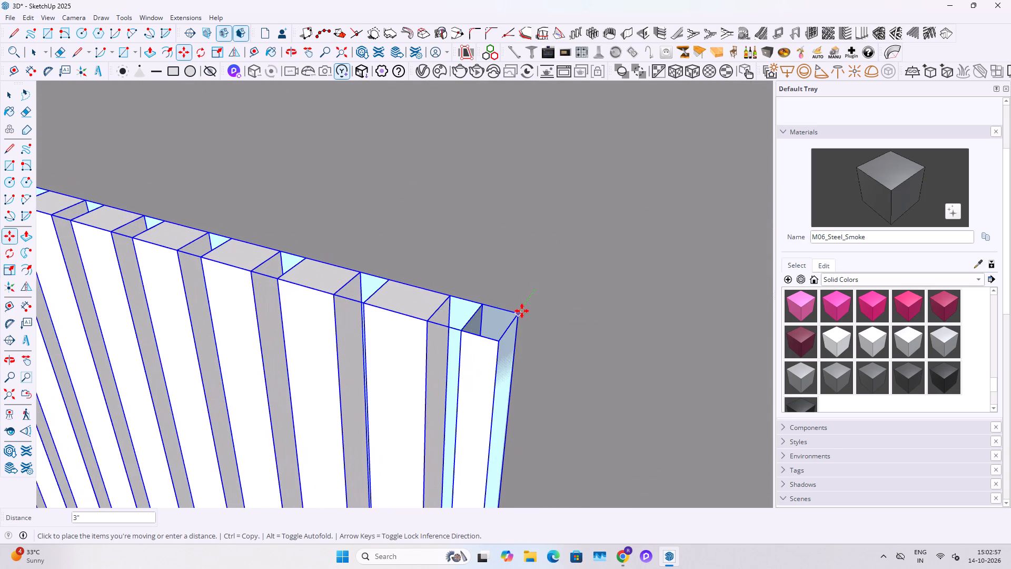
{"action": "left_click", "coordinate": [522, 311]}
Open the end louvre nearest the door and draw a 3" edge that closes its open top.
{"action": "key", "text": "space"}
{"action": "double_click", "coordinate": [489, 357]}
{"action": "scroll", "coordinate": [495, 355], "scroll_direction": "up", "scroll_amount": 4}
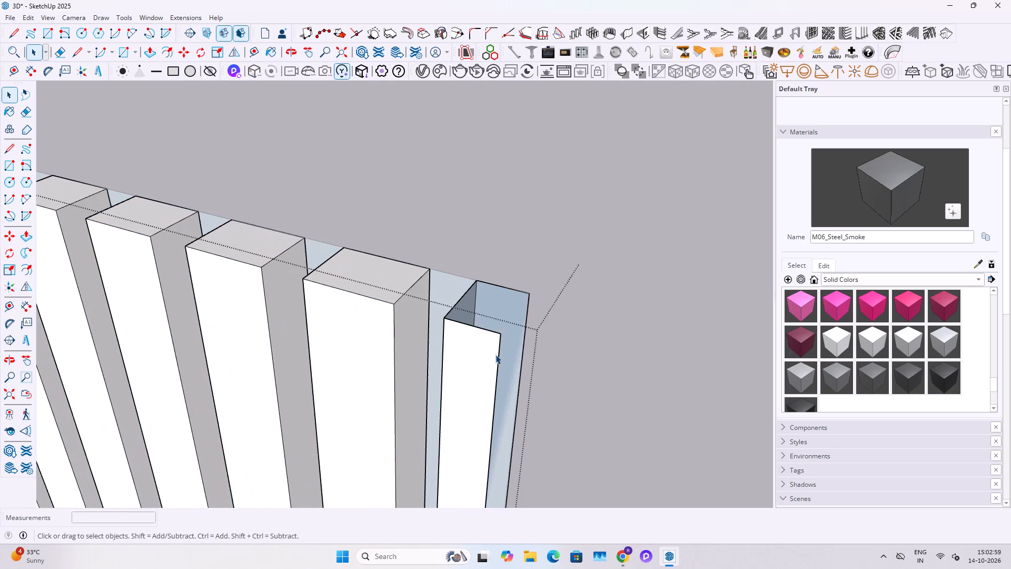
{"action": "triple_click", "coordinate": [495, 355]}
{"action": "left_click", "coordinate": [495, 355]}
{"action": "scroll", "coordinate": [497, 345], "scroll_direction": "up", "scroll_amount": 2}
{"action": "key", "text": "l"}
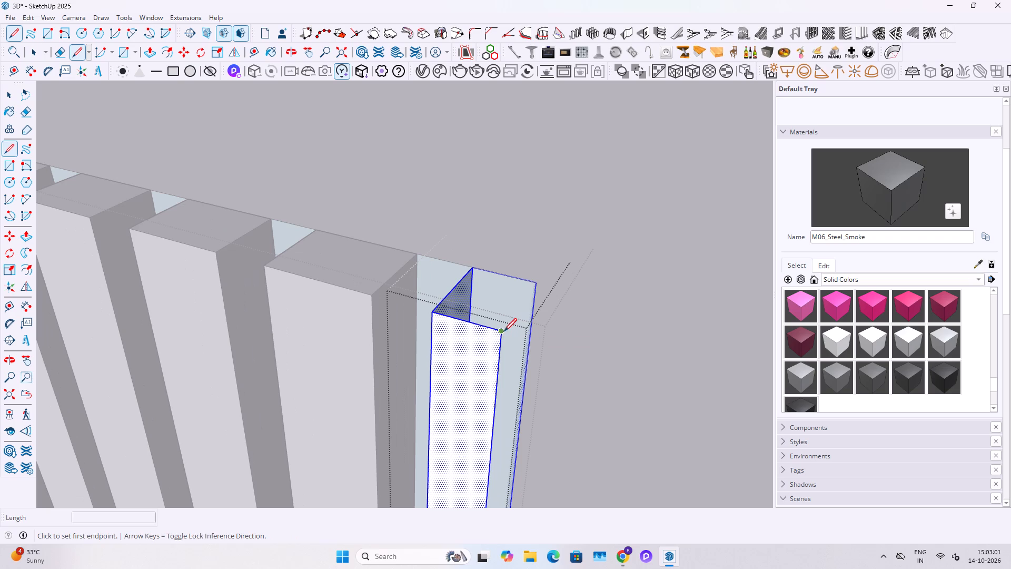
{"action": "left_click", "coordinate": [504, 332]}
{"action": "left_click", "coordinate": [533, 284]}
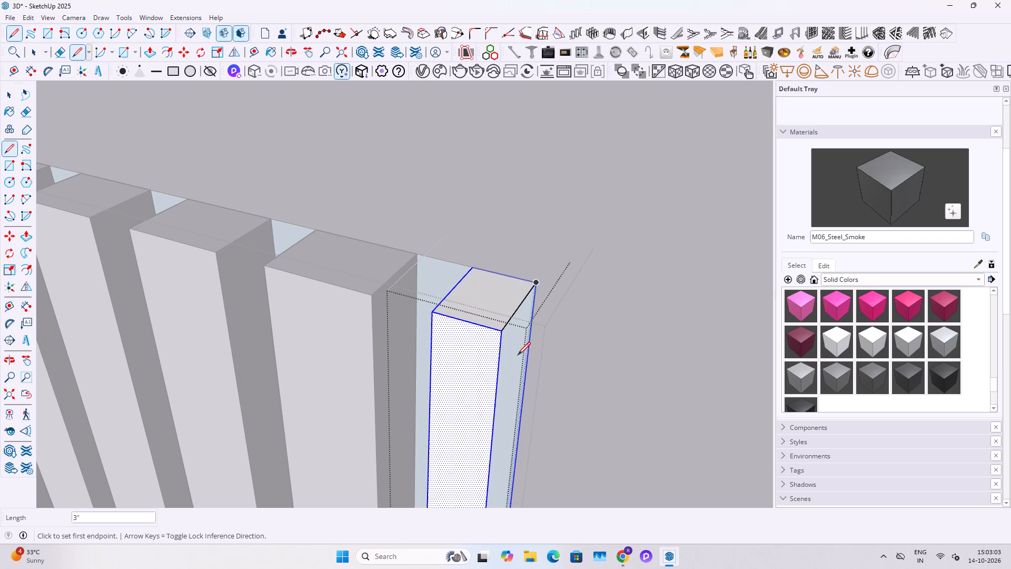
Draw a 3" edge across the bottom of the same end louvre to close it, and leave the louvre groups.
{"action": "middle_click_drag", "start_coordinate": [514, 355], "coordinate": [435, 240]}
{"action": "scroll", "coordinate": [440, 249], "scroll_direction": "down", "scroll_amount": 16}
{"action": "middle_click_drag", "start_coordinate": [486, 425], "coordinate": [442, 134], "text": "shift"}
{"action": "middle_click_drag", "start_coordinate": [473, 388], "coordinate": [455, 211], "text": "shift"}
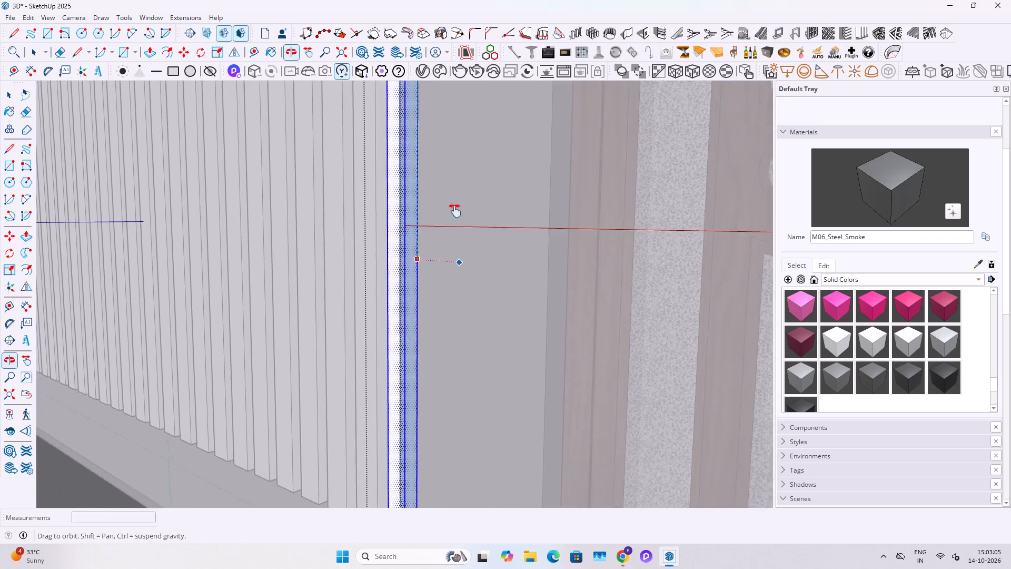
{"action": "middle_click_drag", "start_coordinate": [455, 211], "coordinate": [457, 172], "text": "shift"}
{"action": "scroll", "coordinate": [449, 439], "scroll_direction": "up", "scroll_amount": 4, "text": "shift"}
{"action": "left_click", "coordinate": [403, 453]}
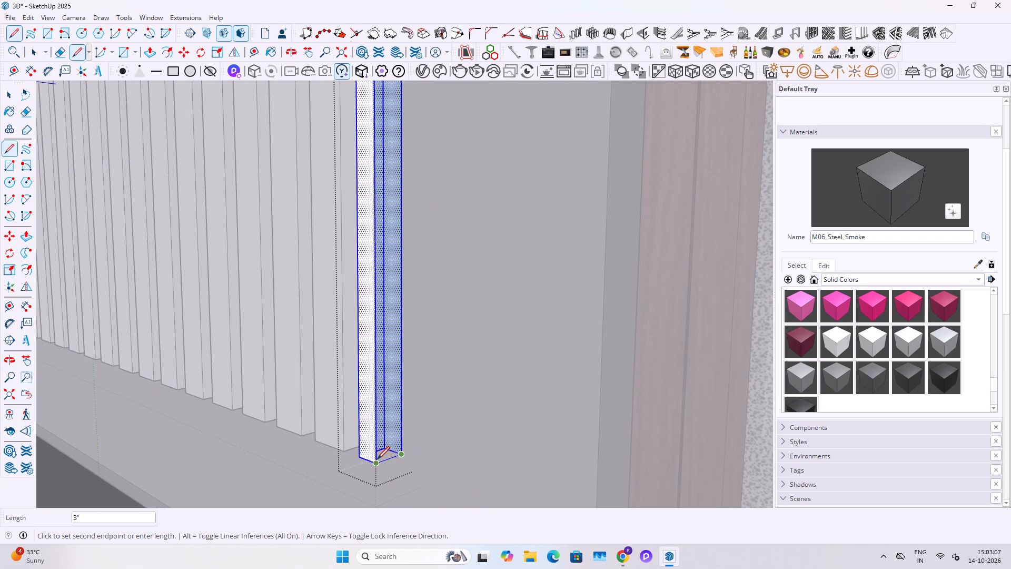
{"action": "left_click", "coordinate": [377, 460]}
{"action": "key", "text": "space"}
{"action": "key", "text": "Escape"}
{"action": "scroll", "coordinate": [464, 417], "scroll_direction": "down", "scroll_amount": 20}
{"action": "scroll", "coordinate": [464, 417], "scroll_direction": "down", "scroll_amount": 1}
{"action": "key", "text": "Escape"}
{"action": "key", "text": "Escape"}
{"action": "key", "text": "Escape"}
{"action": "middle_click_drag", "start_coordinate": [383, 362], "coordinate": [538, 362]}
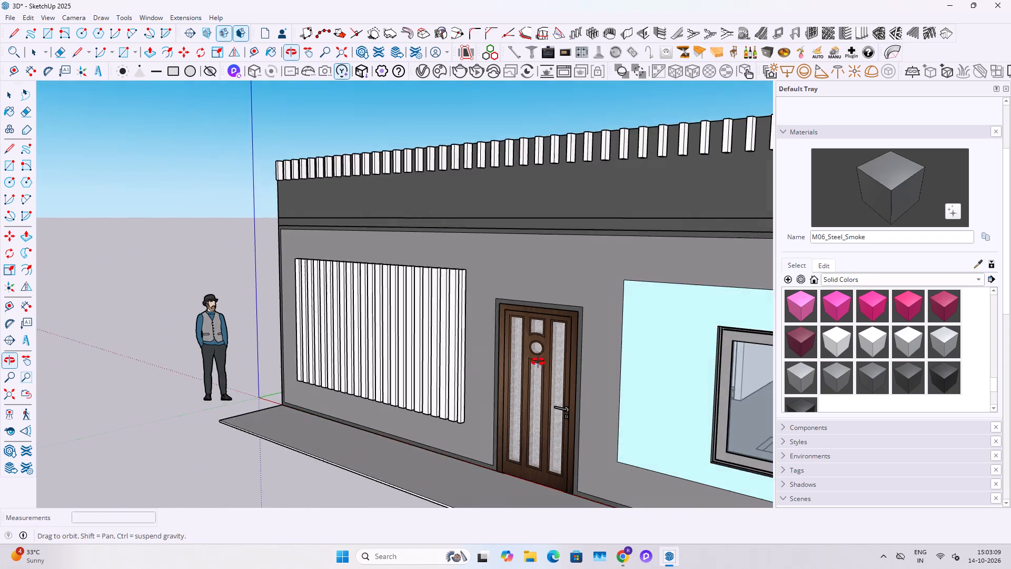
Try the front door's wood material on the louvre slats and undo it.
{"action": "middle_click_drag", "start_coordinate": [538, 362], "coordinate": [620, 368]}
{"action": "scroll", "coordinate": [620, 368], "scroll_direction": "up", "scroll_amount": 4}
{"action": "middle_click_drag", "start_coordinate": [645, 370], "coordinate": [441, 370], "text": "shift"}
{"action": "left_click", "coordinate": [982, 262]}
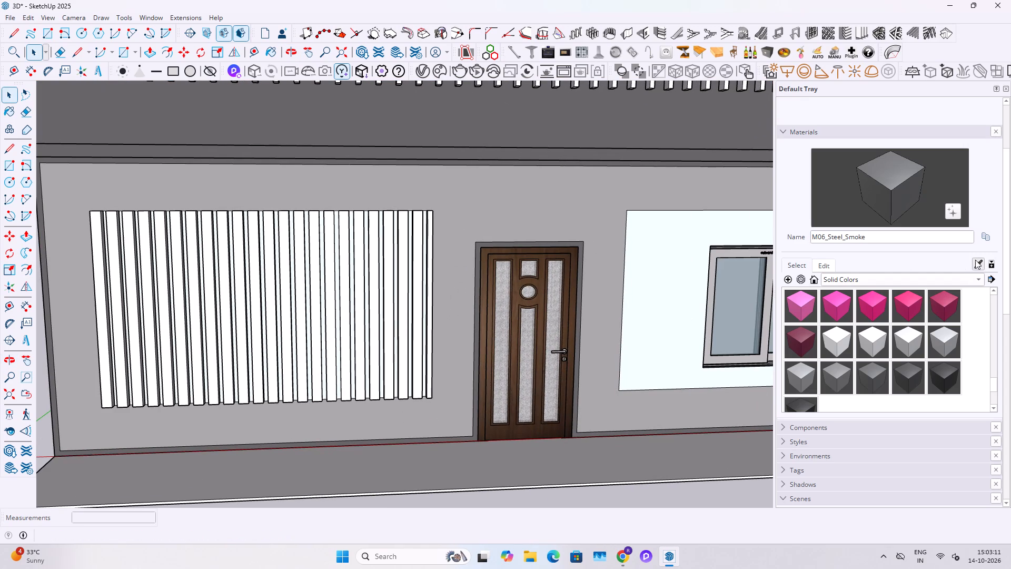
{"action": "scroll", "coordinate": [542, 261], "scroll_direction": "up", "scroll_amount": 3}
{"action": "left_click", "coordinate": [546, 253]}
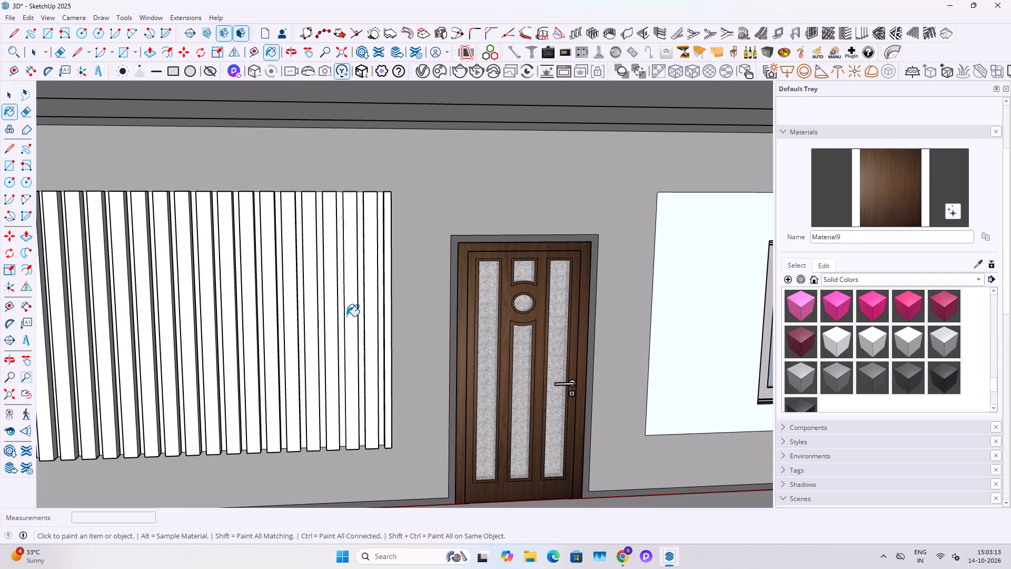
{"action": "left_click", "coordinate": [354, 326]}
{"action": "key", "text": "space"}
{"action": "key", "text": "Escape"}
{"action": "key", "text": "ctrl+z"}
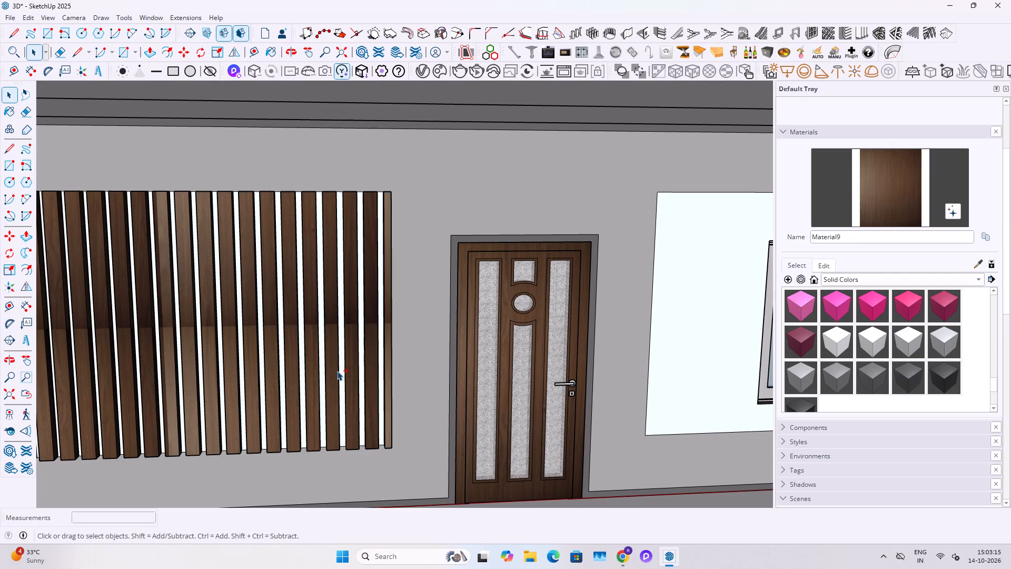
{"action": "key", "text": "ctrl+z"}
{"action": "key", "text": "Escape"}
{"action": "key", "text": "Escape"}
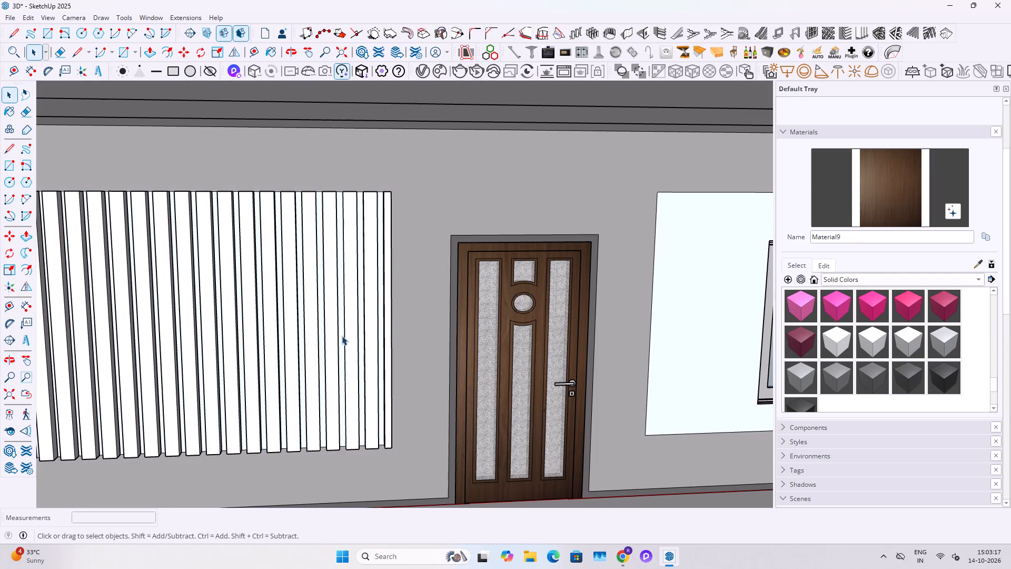
Try Wood_Floor_01_1K from the Wood materials on the louvre slats, and finish them with Plywood_01_1K.
{"action": "left_click", "coordinate": [838, 277]}
{"action": "key", "text": "Escape"}
{"action": "key", "text": "Escape"}
{"action": "scroll", "coordinate": [522, 257], "scroll_direction": "down", "scroll_amount": 4}
{"action": "key", "text": "Escape"}
{"action": "key", "text": "Escape"}
{"action": "scroll", "coordinate": [492, 271], "scroll_direction": "down", "scroll_amount": 5}
{"action": "scroll", "coordinate": [651, 288], "scroll_direction": "up", "scroll_amount": 3}
{"action": "left_click", "coordinate": [887, 276]}
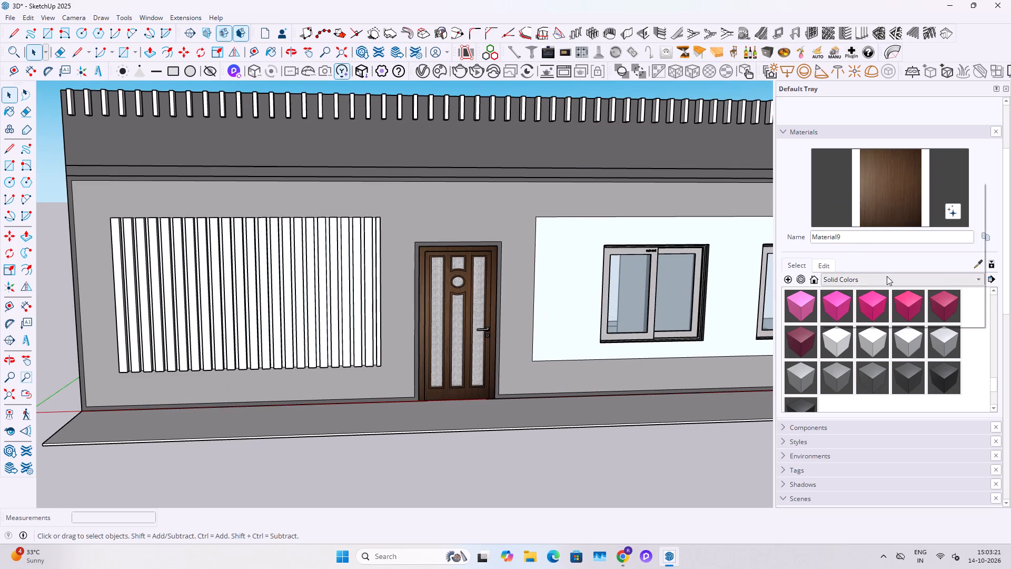
{"action": "left_click", "coordinate": [855, 321]}
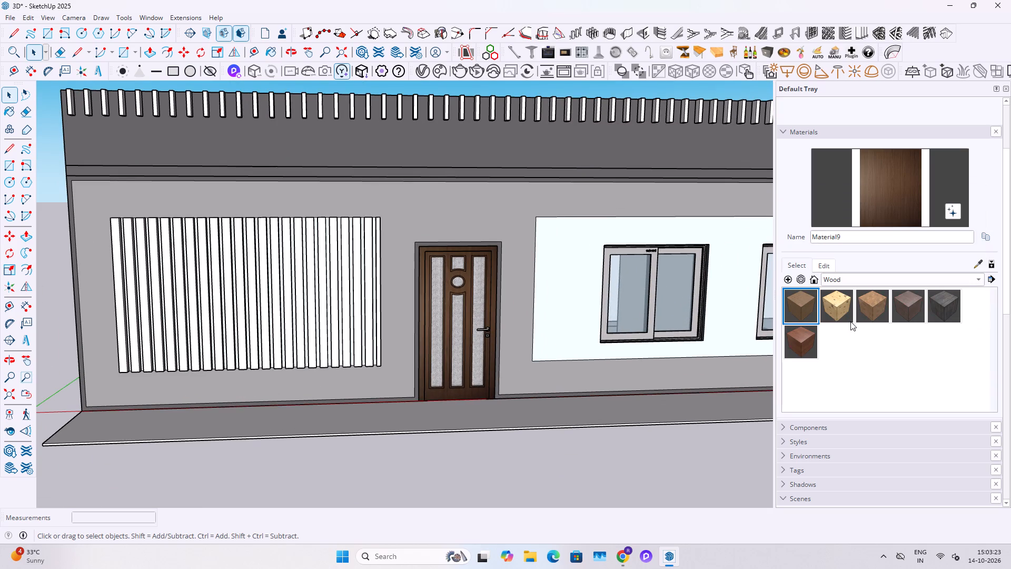
{"action": "left_click", "coordinate": [873, 309]}
{"action": "scroll", "coordinate": [235, 256], "scroll_direction": "up", "scroll_amount": 6}
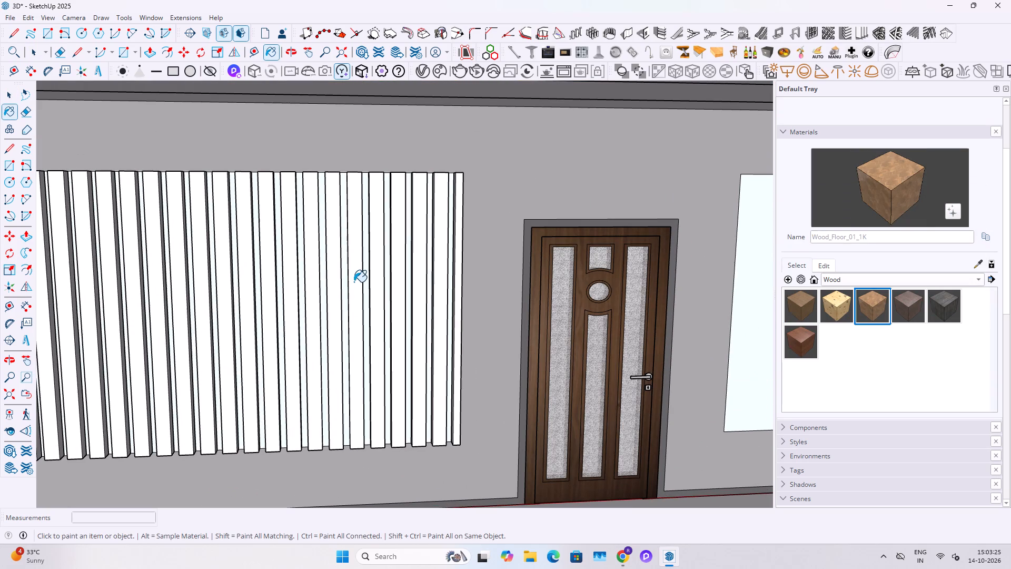
{"action": "left_click", "coordinate": [354, 282]}
{"action": "left_click", "coordinate": [798, 309]}
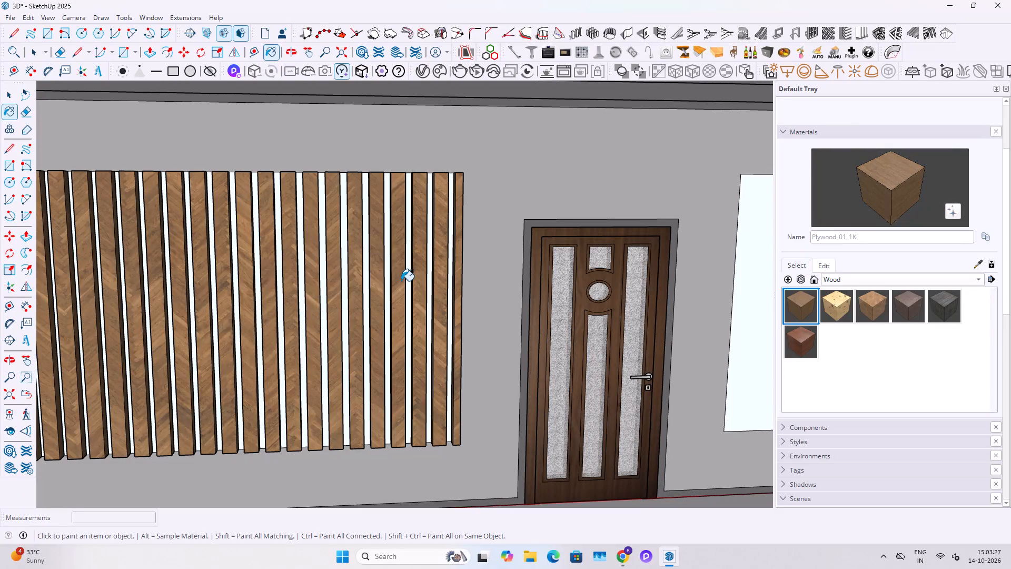
{"action": "left_click", "coordinate": [401, 281]}
Open the wall behind the louvres and paint its white backing panel with the M04_Stone_Frost material sampled from the surrounding wall.
{"action": "scroll", "coordinate": [351, 370], "scroll_direction": "up", "scroll_amount": 18}
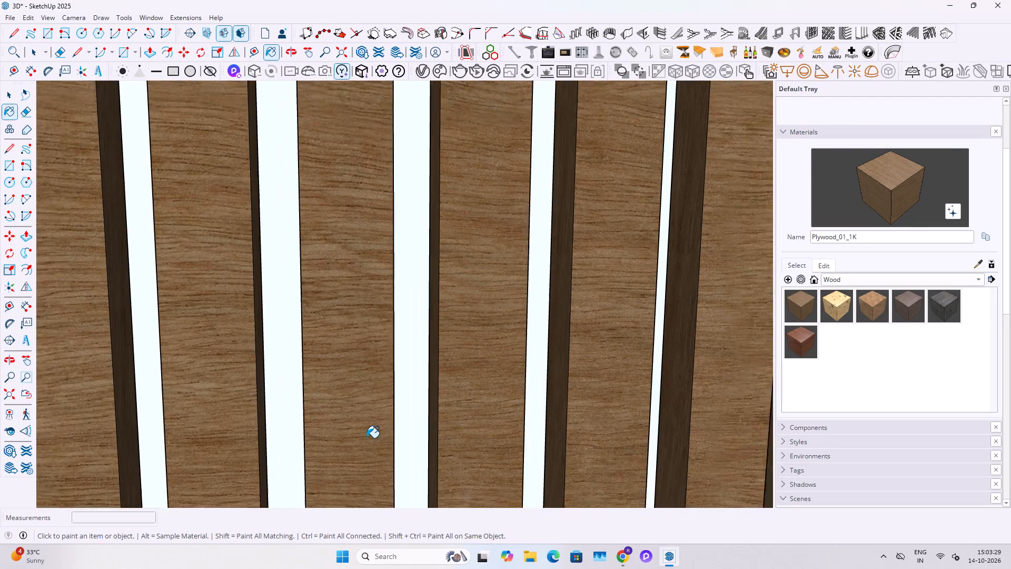
{"action": "scroll", "coordinate": [366, 438], "scroll_direction": "up", "scroll_amount": 1}
{"action": "key", "text": "space"}
{"action": "key", "text": "Escape"}
{"action": "double_click", "coordinate": [421, 351]}
{"action": "left_click", "coordinate": [410, 323]}
{"action": "scroll", "coordinate": [363, 326], "scroll_direction": "down", "scroll_amount": 6}
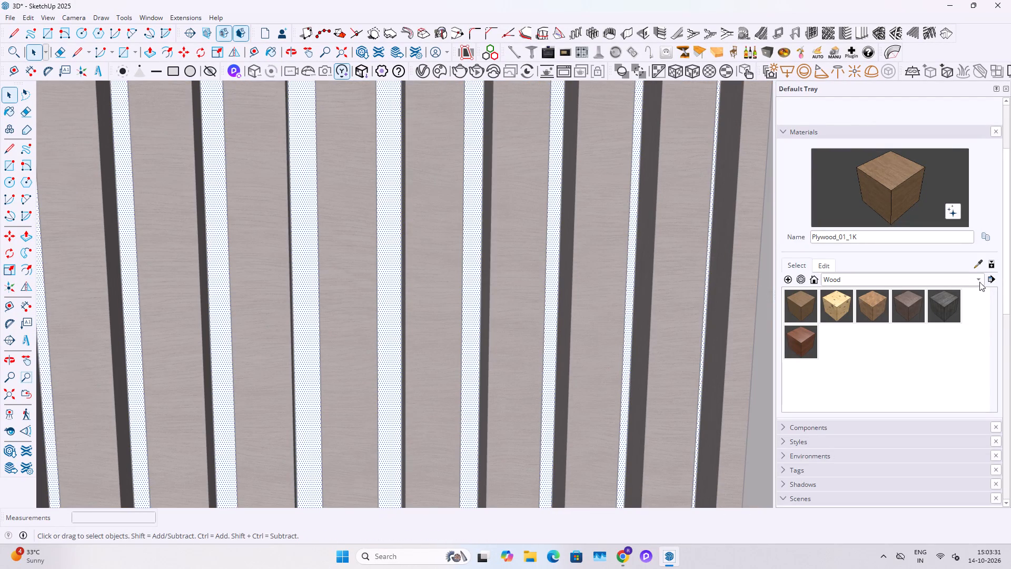
{"action": "left_click", "coordinate": [976, 264]}
{"action": "scroll", "coordinate": [551, 319], "scroll_direction": "up", "scroll_amount": 3}
{"action": "scroll", "coordinate": [224, 286], "scroll_direction": "down", "scroll_amount": 13}
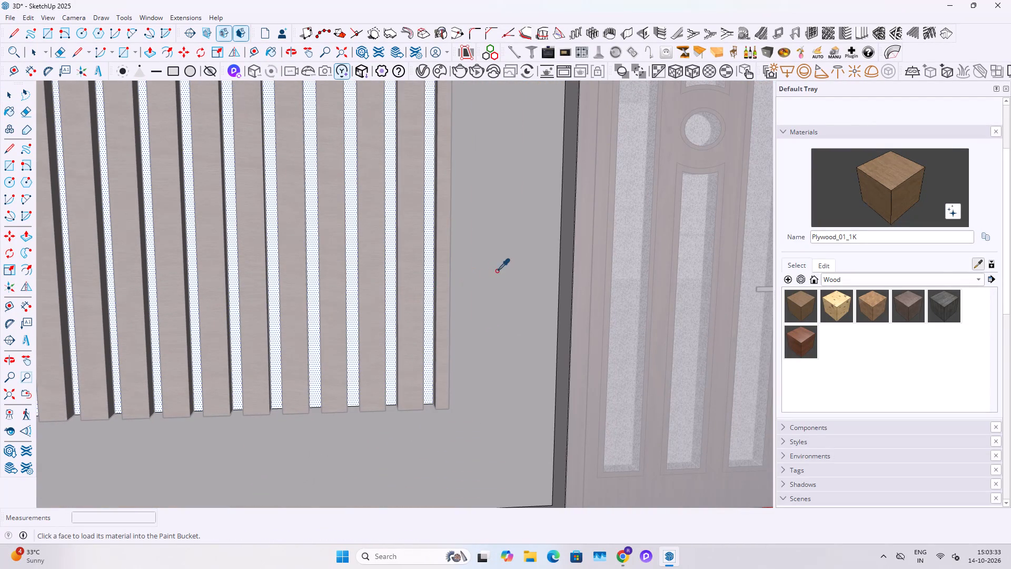
{"action": "left_click", "coordinate": [497, 270]}
{"action": "left_click", "coordinate": [429, 273]}
{"action": "key", "text": "space"}
{"action": "key", "text": "Escape"}
{"action": "scroll", "coordinate": [354, 322], "scroll_direction": "down", "scroll_amount": 17}
{"action": "key", "text": "space"}
{"action": "key", "text": "Escape"}
{"action": "key", "text": "Escape"}
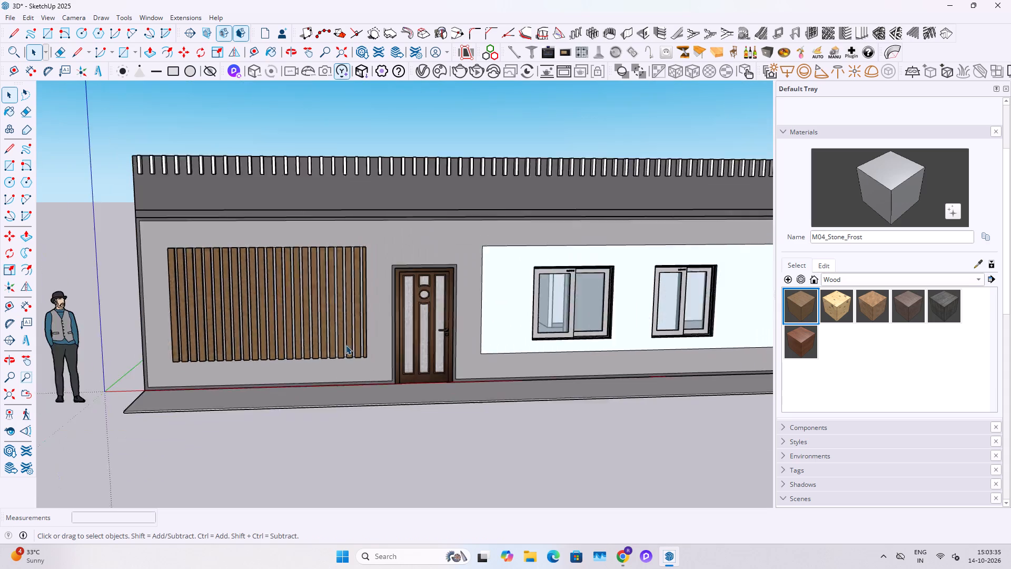
Export a straight-on view of the whole front facade as a JPEG image named 1 in the INTERIOR PLAN folder.
{"action": "middle_click_drag", "start_coordinate": [434, 321], "coordinate": [286, 388], "text": "shift"}
{"action": "scroll", "coordinate": [341, 371], "scroll_direction": "down", "scroll_amount": 1}
{"action": "middle_click_drag", "start_coordinate": [344, 371], "coordinate": [404, 395]}
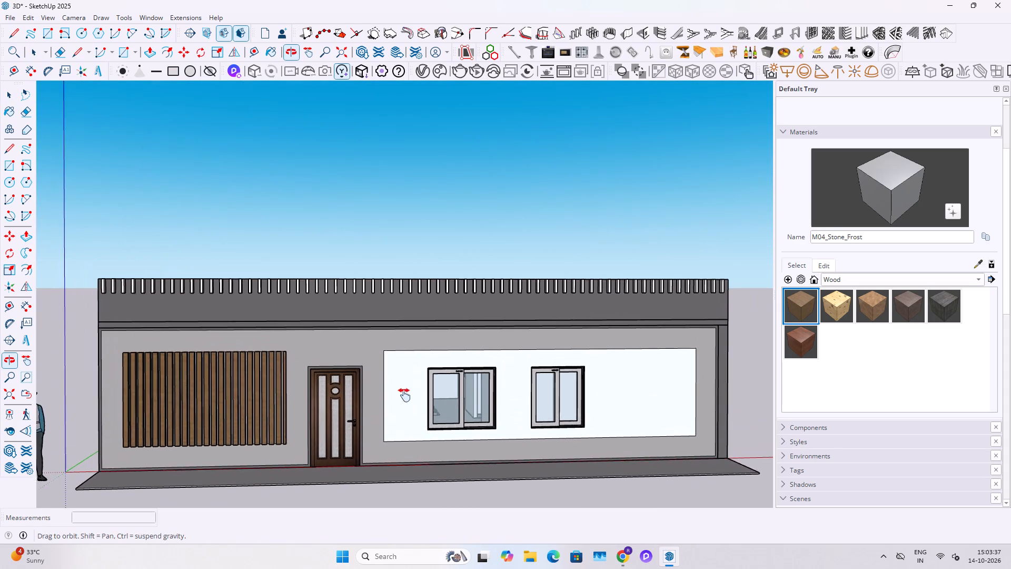
{"action": "middle_click_drag", "start_coordinate": [404, 395], "coordinate": [384, 404]}
{"action": "scroll", "coordinate": [384, 404], "scroll_direction": "up", "scroll_amount": 1}
{"action": "scroll", "coordinate": [385, 403], "scroll_direction": "down", "scroll_amount": 1}
{"action": "middle_click_drag", "start_coordinate": [385, 403], "coordinate": [390, 404], "text": "shift"}
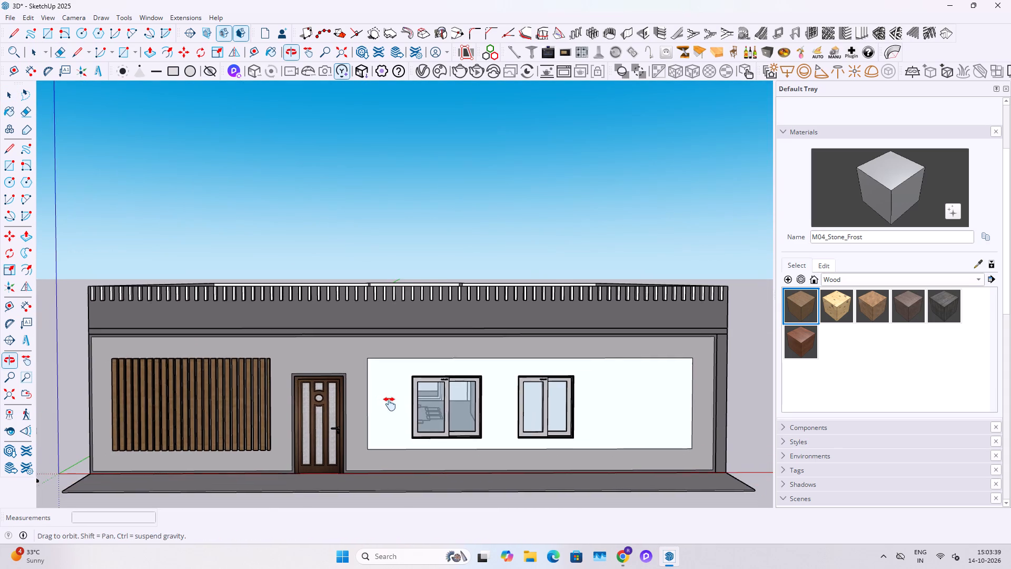
{"action": "middle_click_drag", "start_coordinate": [390, 404], "coordinate": [402, 416], "text": "shift"}
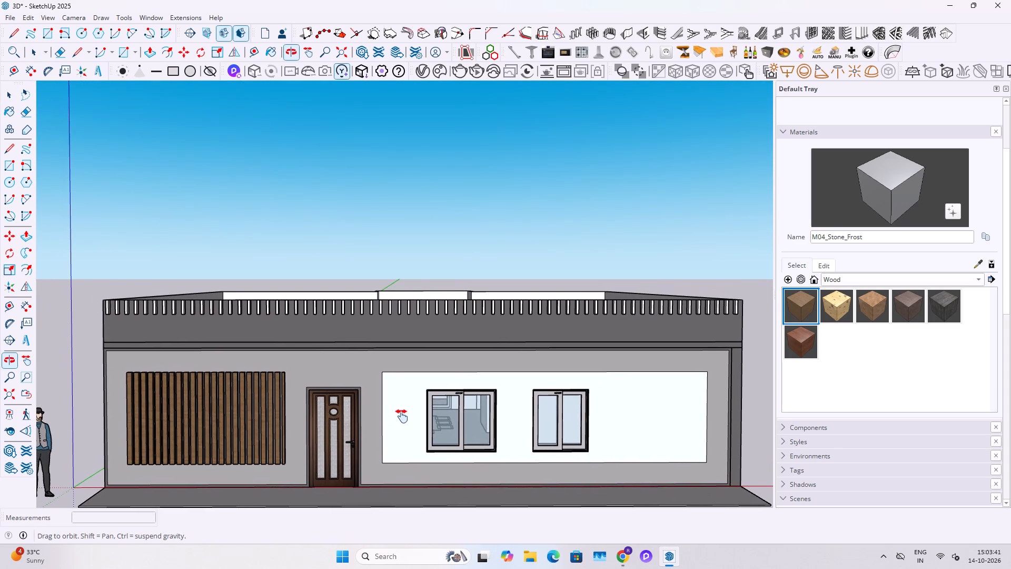
{"action": "middle_click_drag", "start_coordinate": [402, 416], "coordinate": [402, 416], "text": "shift"}
{"action": "middle_click_drag", "start_coordinate": [402, 416], "coordinate": [402, 409], "text": "shift"}
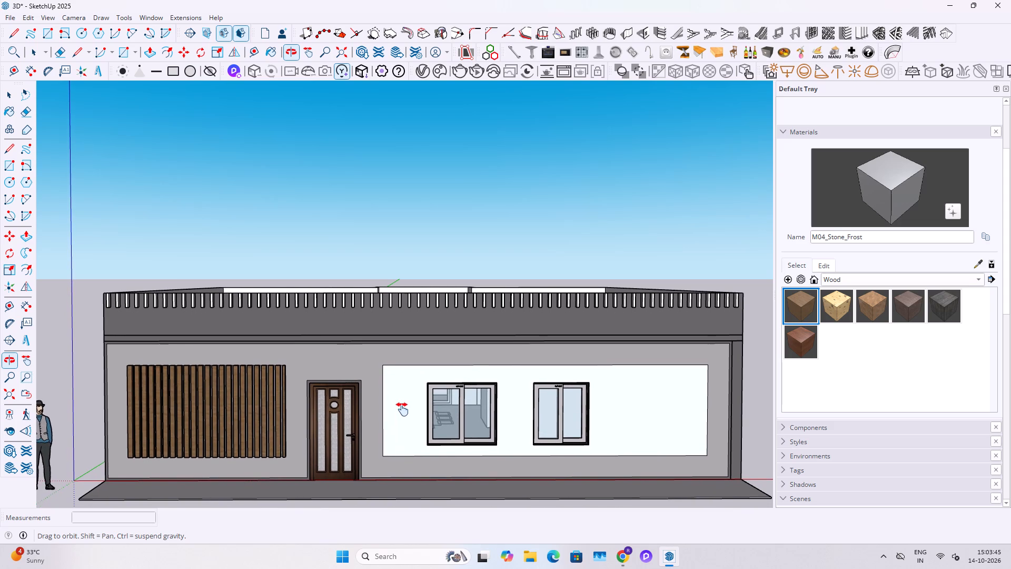
{"action": "middle_click_drag", "start_coordinate": [402, 409], "coordinate": [403, 411], "text": "shift"}
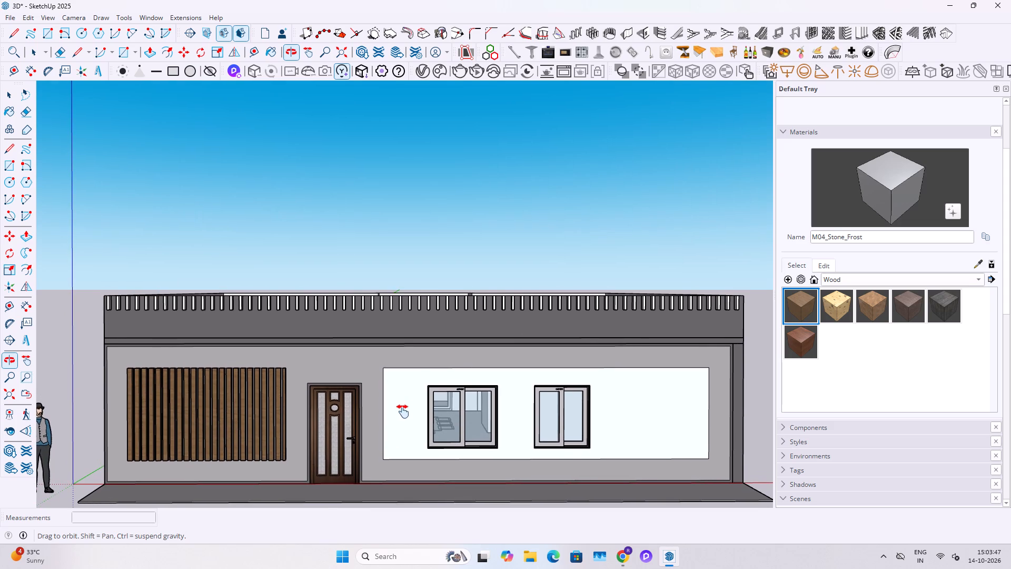
{"action": "middle_click_drag", "start_coordinate": [403, 411], "coordinate": [403, 414], "text": "shift"}
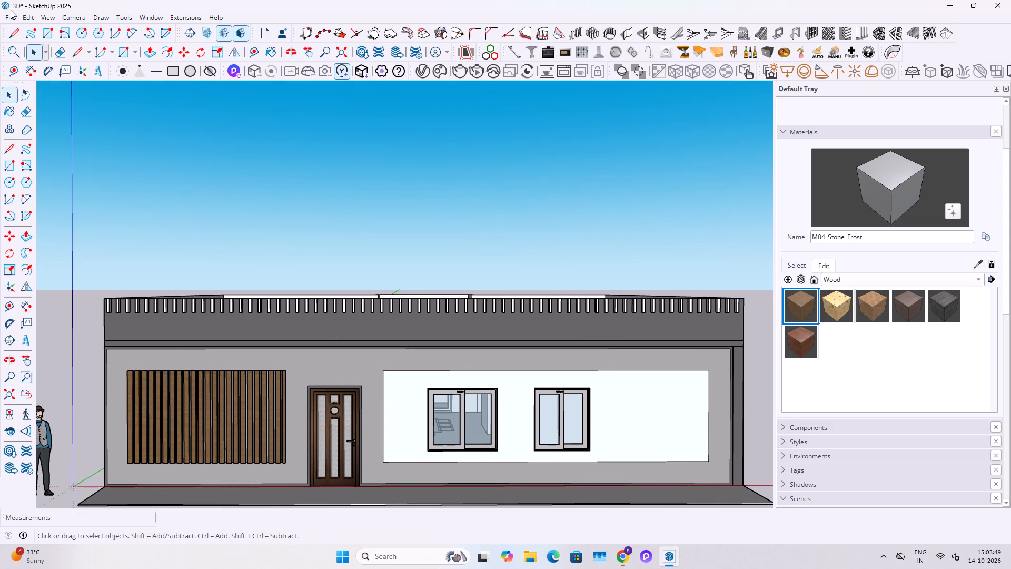
{"action": "left_click", "coordinate": [11, 10]}
{"action": "left_click", "coordinate": [13, 21]}
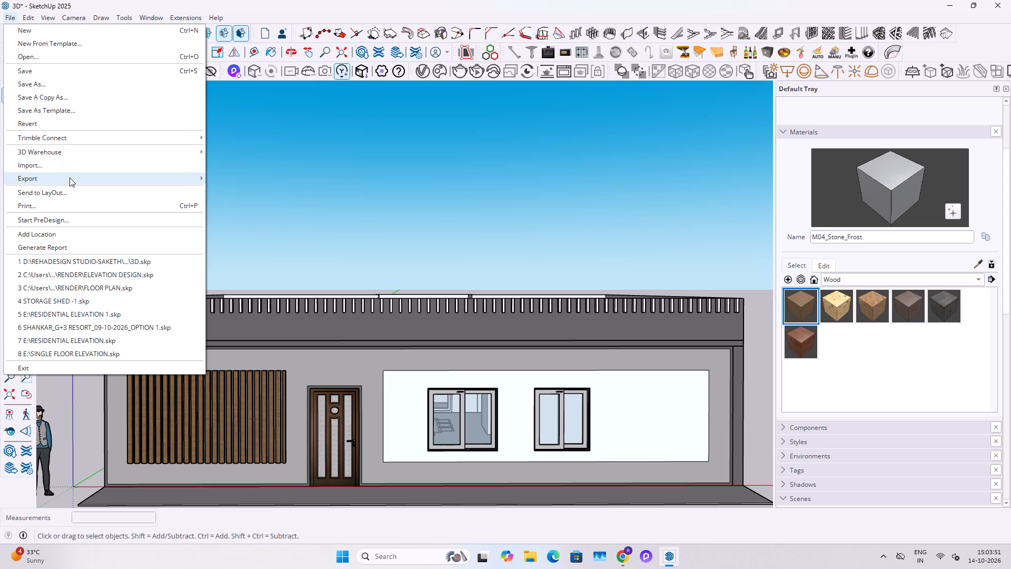
{"action": "left_click", "coordinate": [70, 178]}
{"action": "left_click", "coordinate": [250, 194]}
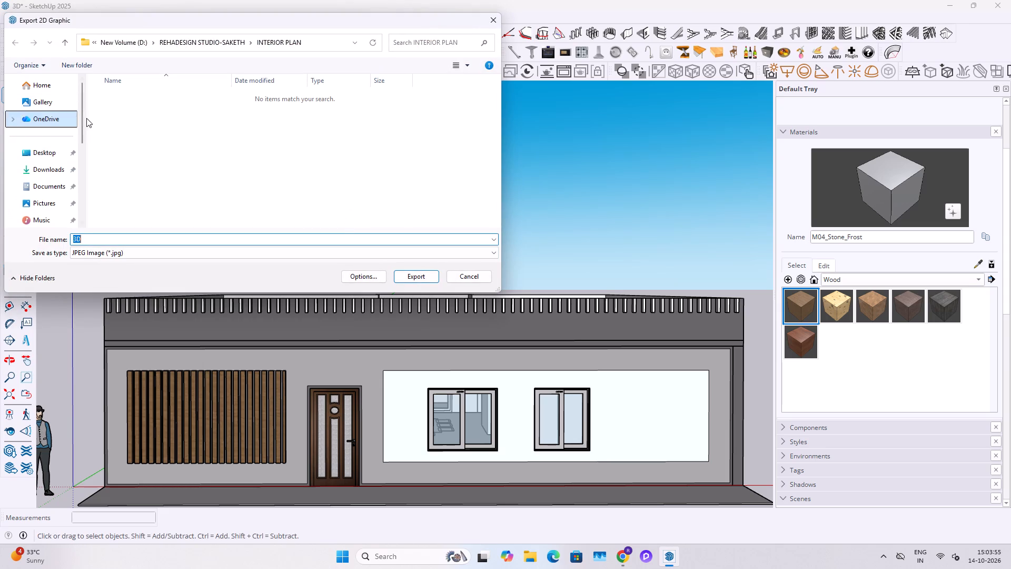
{"action": "triple_click", "coordinate": [133, 237]}
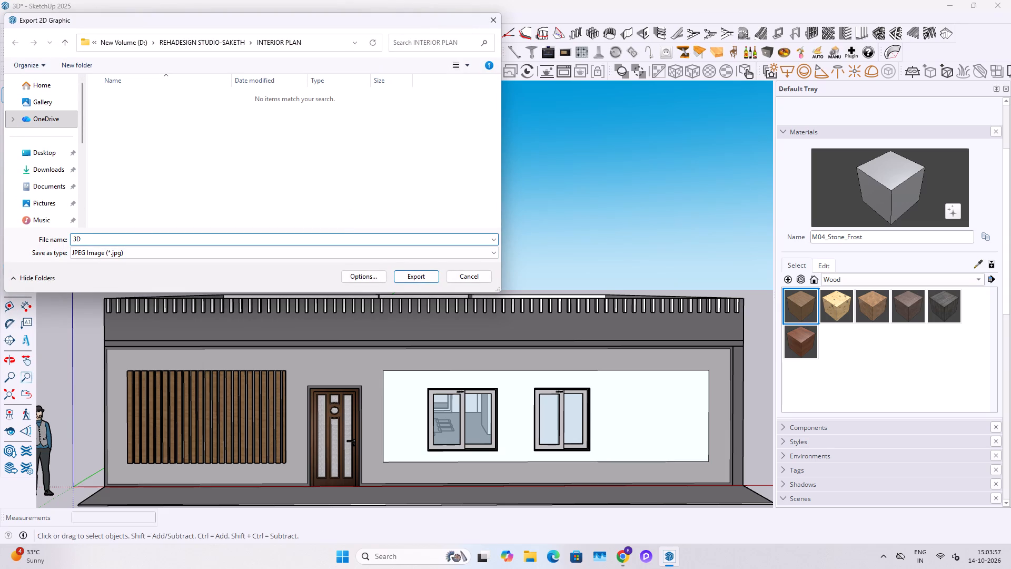
{"action": "triple_click", "coordinate": [132, 240]}
{"action": "double_click", "coordinate": [132, 240]}
{"action": "double_click", "coordinate": [93, 241]}
{"action": "key", "text": "1"}
{"action": "left_click", "coordinate": [410, 272]}
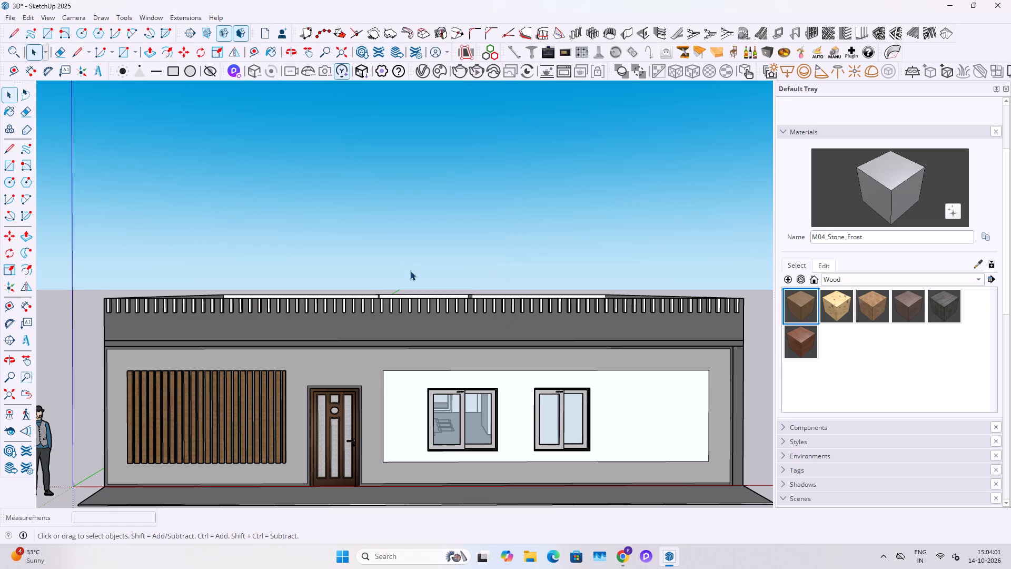
Copy the whole house along the red axis and place the copy beside the original with a gap between them.
{"action": "middle_click_drag", "start_coordinate": [350, 264], "coordinate": [385, 398]}
{"action": "scroll", "coordinate": [391, 325], "scroll_direction": "down", "scroll_amount": 3}
{"action": "middle_click_drag", "start_coordinate": [305, 299], "coordinate": [606, 295]}
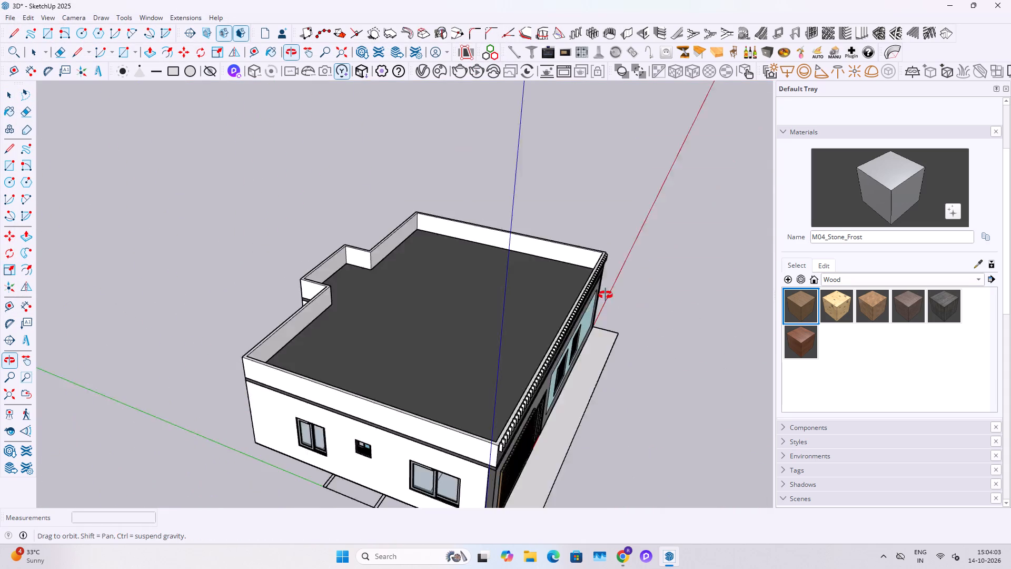
{"action": "middle_click_drag", "start_coordinate": [606, 295], "coordinate": [284, 275]}
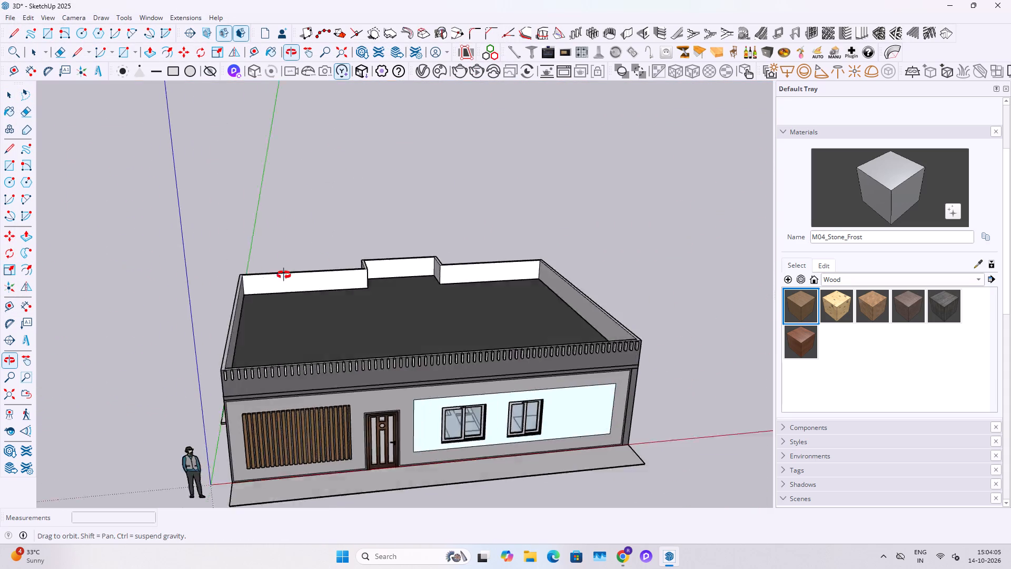
{"action": "middle_click_drag", "start_coordinate": [284, 275], "coordinate": [284, 274]}
{"action": "scroll", "coordinate": [301, 268], "scroll_direction": "down", "scroll_amount": 7}
{"action": "left_click_drag", "start_coordinate": [613, 200], "coordinate": [253, 424]}
{"action": "key", "text": "m"}
{"action": "left_click", "coordinate": [267, 399], "text": "ctrl"}
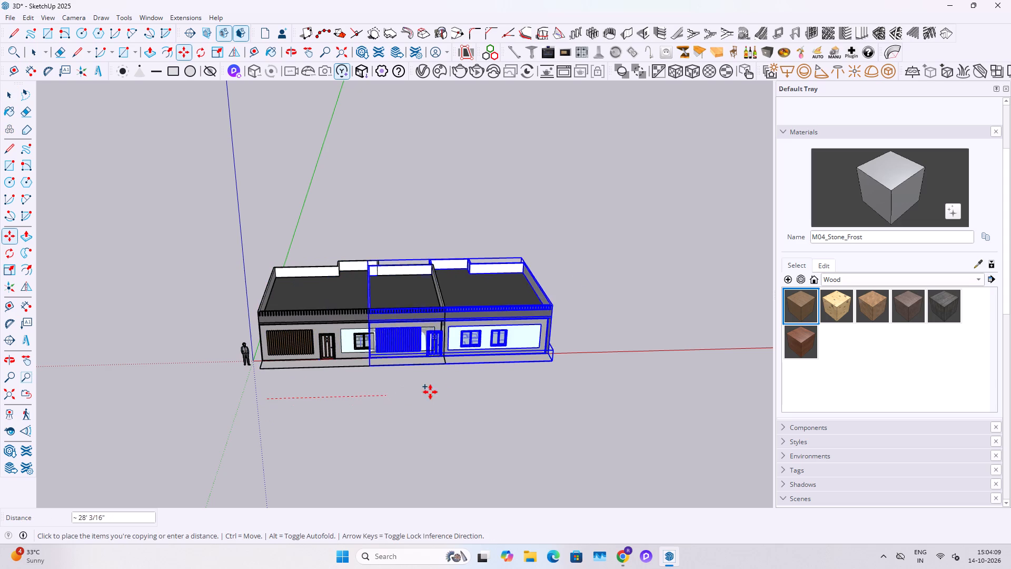
{"action": "left_click", "coordinate": [493, 388]}
{"action": "scroll", "coordinate": [432, 356], "scroll_direction": "up", "scroll_amount": 12}
{"action": "key", "text": "space"}
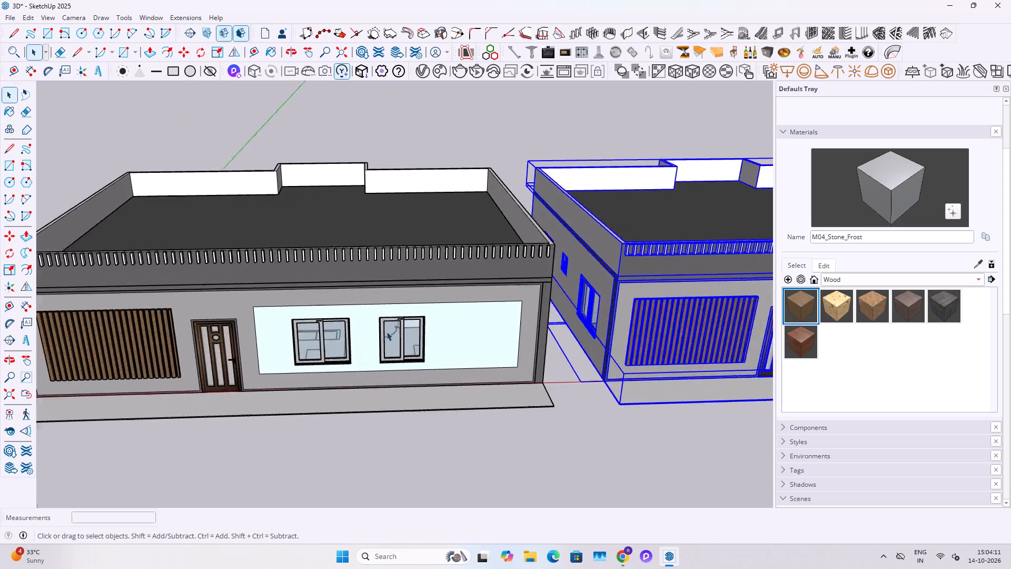
Open the original house's front wall and erase the outline of the white inset panel around the two windows.
{"action": "scroll", "coordinate": [386, 331], "scroll_direction": "up", "scroll_amount": 9}
{"action": "key", "text": "space"}
{"action": "double_click", "coordinate": [538, 330]}
{"action": "left_click", "coordinate": [482, 288]}
{"action": "scroll", "coordinate": [551, 248], "scroll_direction": "down", "scroll_amount": 3}
{"action": "key", "text": "e"}
{"action": "left_click_drag", "start_coordinate": [557, 249], "coordinate": [559, 238]}
{"action": "left_click_drag", "start_coordinate": [651, 300], "coordinate": [681, 376]}
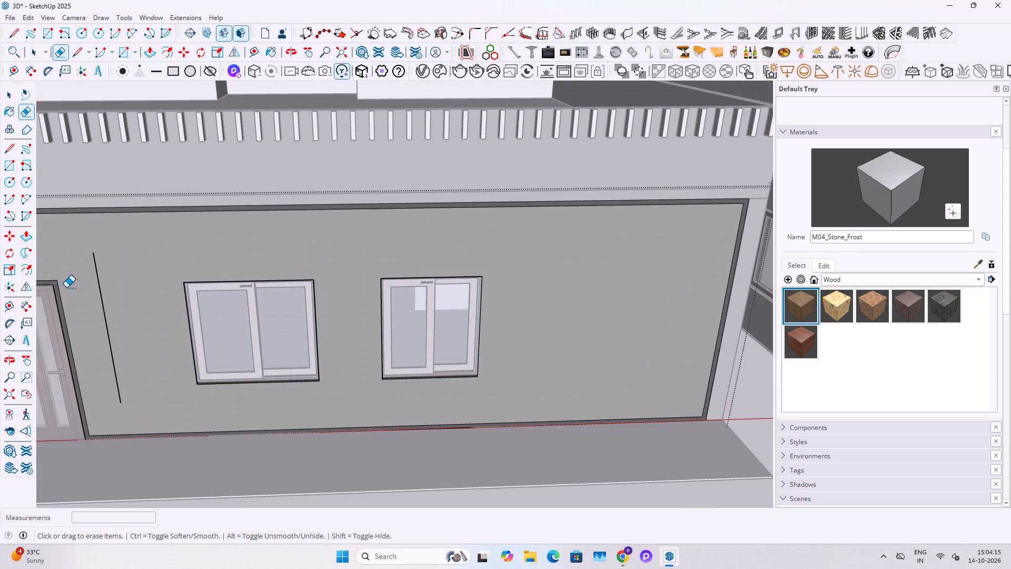
{"action": "left_click_drag", "start_coordinate": [94, 295], "coordinate": [112, 301]}
{"action": "scroll", "coordinate": [209, 249], "scroll_direction": "down", "scroll_amount": 2}
{"action": "scroll", "coordinate": [326, 209], "scroll_direction": "up", "scroll_amount": 6}
{"action": "key", "text": "space"}
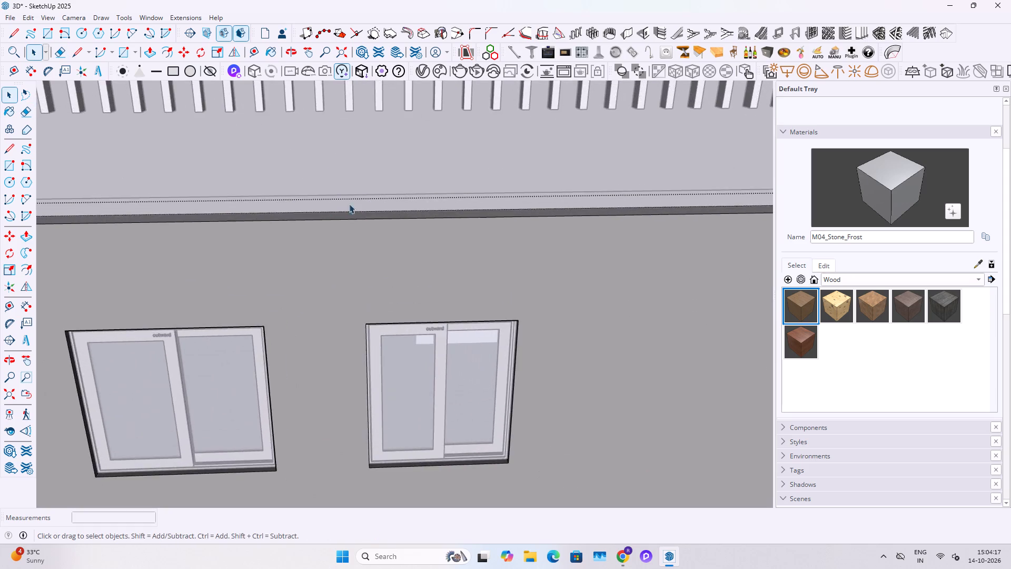
{"action": "scroll", "coordinate": [345, 211], "scroll_direction": "down", "scroll_amount": 7}
{"action": "key", "text": "Escape"}
{"action": "key", "text": "Escape"}
Sample the Default material from the white side wall and apply it to the original house's front wall.
{"action": "scroll", "coordinate": [312, 332], "scroll_direction": "up", "scroll_amount": 3}
{"action": "scroll", "coordinate": [313, 333], "scroll_direction": "down", "scroll_amount": 3, "text": "shift"}
{"action": "middle_click_drag", "start_coordinate": [171, 323], "coordinate": [232, 308], "text": "shift"}
{"action": "left_click", "coordinate": [974, 267]}
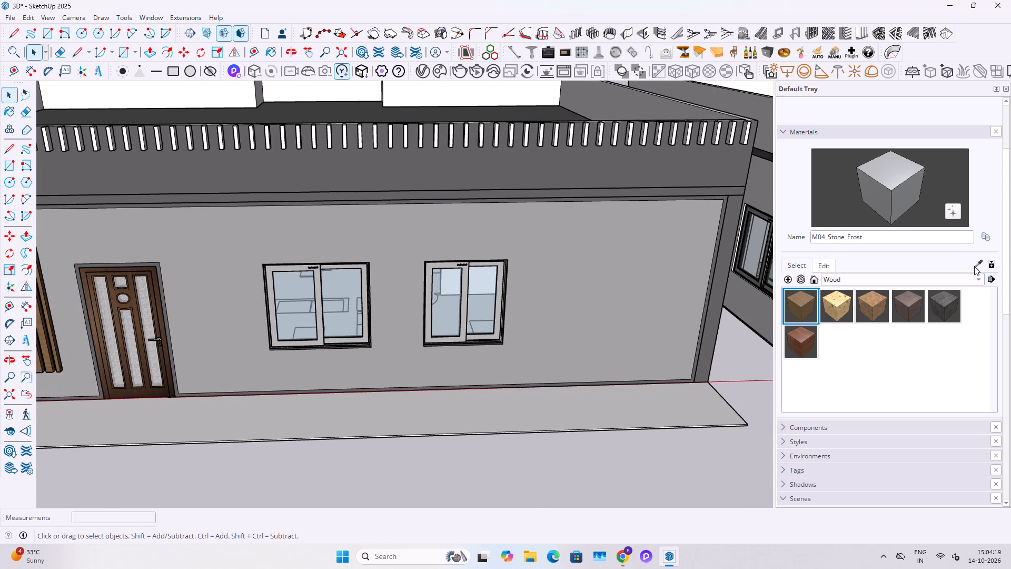
{"action": "middle_click_drag", "start_coordinate": [596, 303], "coordinate": [373, 229]}
{"action": "scroll", "coordinate": [556, 305], "scroll_direction": "up", "scroll_amount": 1}
{"action": "left_click_drag", "start_coordinate": [443, 225], "coordinate": [435, 225]}
{"action": "left_click", "coordinate": [338, 225]}
{"action": "scroll", "coordinate": [319, 242], "scroll_direction": "up", "scroll_amount": 2}
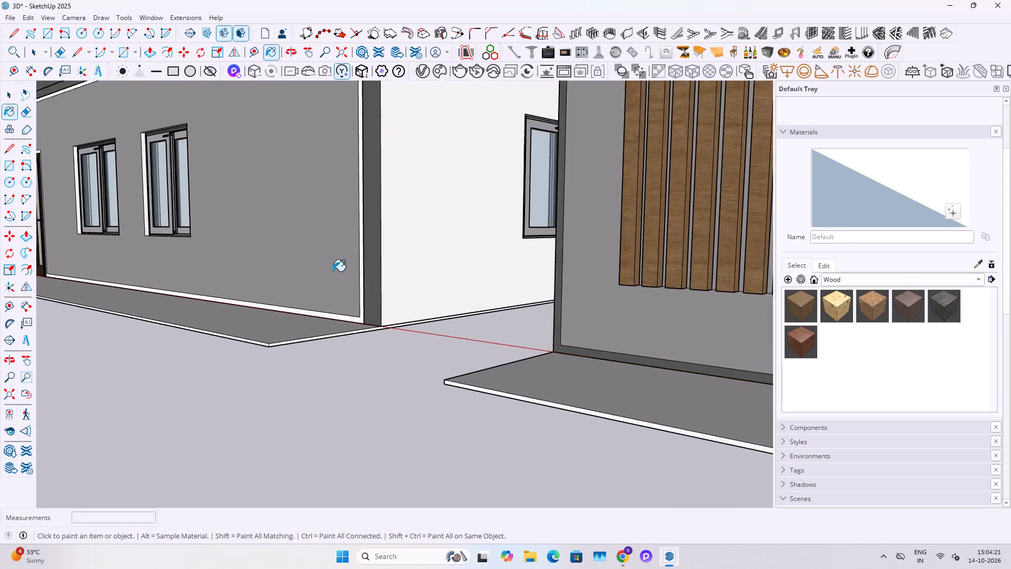
{"action": "scroll", "coordinate": [333, 271], "scroll_direction": "up", "scroll_amount": 4}
{"action": "key", "text": "space"}
Open the front wall and erase the edges of the narrow border strip along its base and outer corner.
{"action": "double_click", "coordinate": [329, 298]}
{"action": "scroll", "coordinate": [331, 309], "scroll_direction": "up", "scroll_amount": 2}
{"action": "key", "text": "e"}
{"action": "left_click_drag", "start_coordinate": [339, 320], "coordinate": [349, 326]}
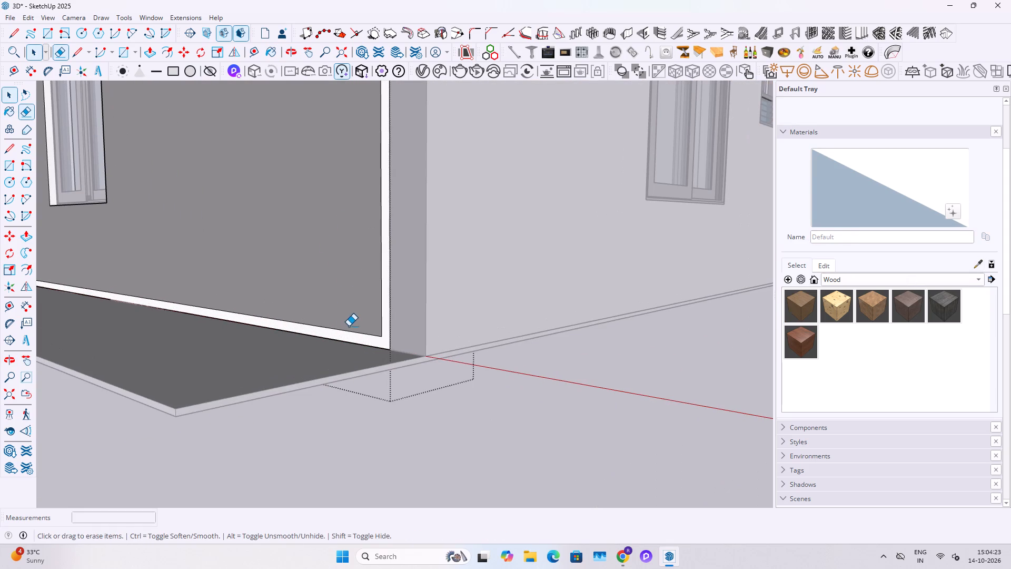
{"action": "left_click_drag", "start_coordinate": [349, 326], "coordinate": [381, 324]}
{"action": "scroll", "coordinate": [373, 319], "scroll_direction": "down", "scroll_amount": 3}
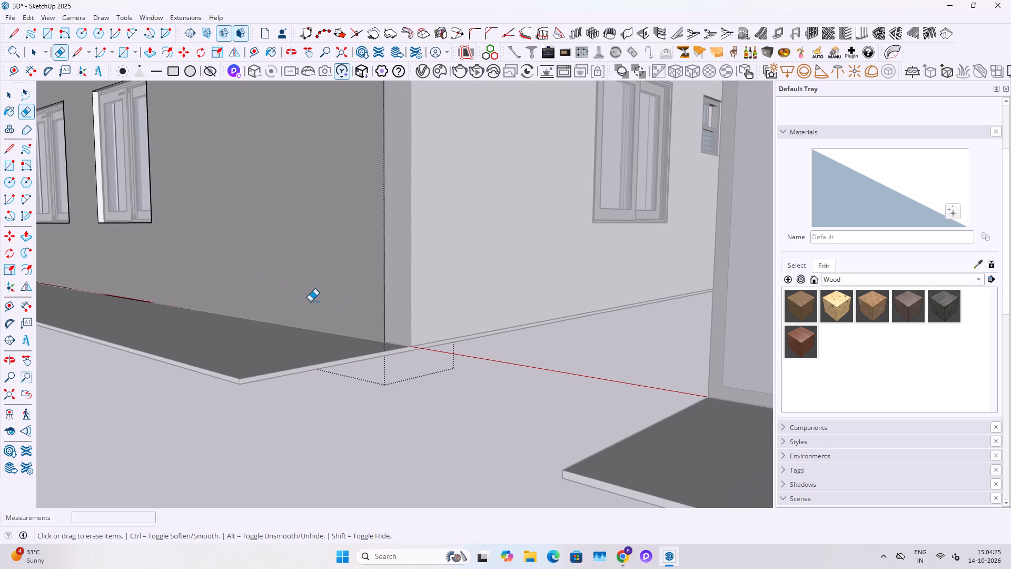
Erase the remaining border strip edges along the top of the original house's front wall and at its corner near the human figure.
{"action": "middle_click_drag", "start_coordinate": [221, 297], "coordinate": [325, 319]}
{"action": "scroll", "coordinate": [305, 317], "scroll_direction": "down", "scroll_amount": 6, "text": "shift"}
{"action": "middle_click_drag", "start_coordinate": [271, 210], "coordinate": [389, 299], "text": "shift"}
{"action": "scroll", "coordinate": [502, 236], "scroll_direction": "up", "scroll_amount": 9, "text": "shift"}
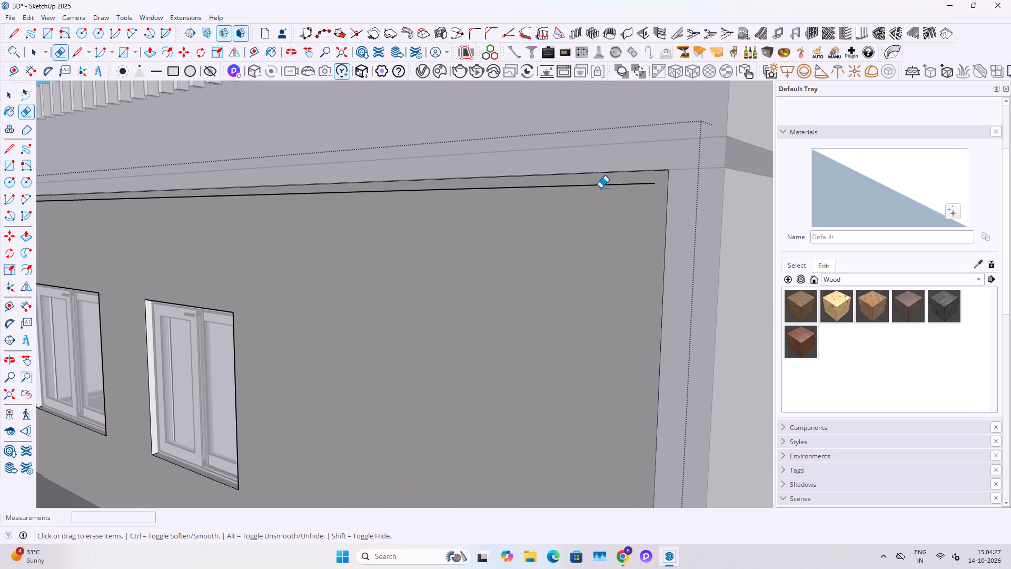
{"action": "left_click", "coordinate": [600, 188]}
{"action": "scroll", "coordinate": [548, 240], "scroll_direction": "down", "scroll_amount": 6}
{"action": "scroll", "coordinate": [547, 249], "scroll_direction": "up", "scroll_amount": 1}
{"action": "scroll", "coordinate": [540, 258], "scroll_direction": "down", "scroll_amount": 5}
{"action": "middle_click_drag", "start_coordinate": [198, 257], "coordinate": [618, 313], "text": "shift"}
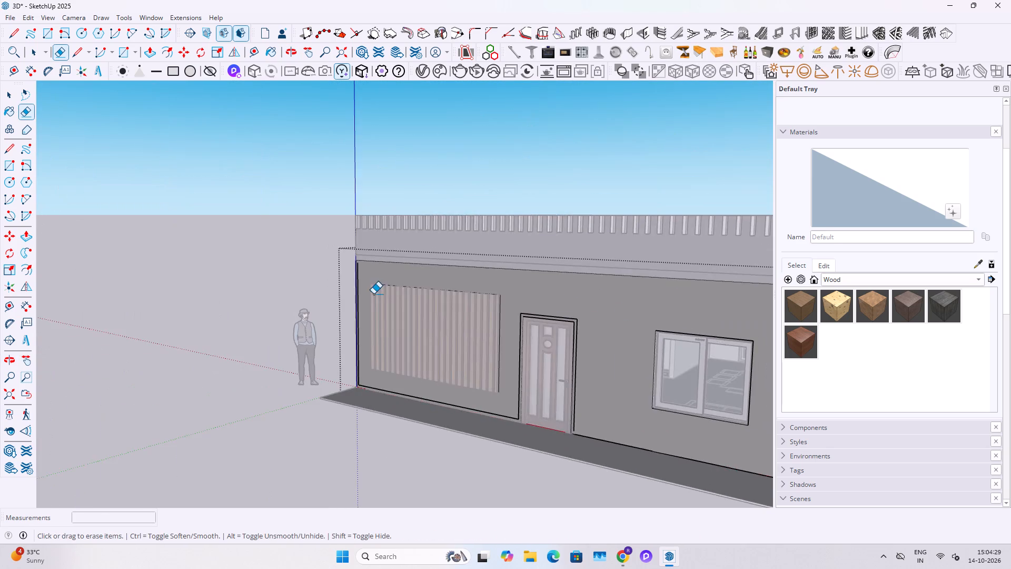
{"action": "scroll", "coordinate": [375, 294], "scroll_direction": "up", "scroll_amount": 12}
{"action": "left_click_drag", "start_coordinate": [355, 278], "coordinate": [349, 272]}
{"action": "scroll", "coordinate": [257, 245], "scroll_direction": "down", "scroll_amount": 13}
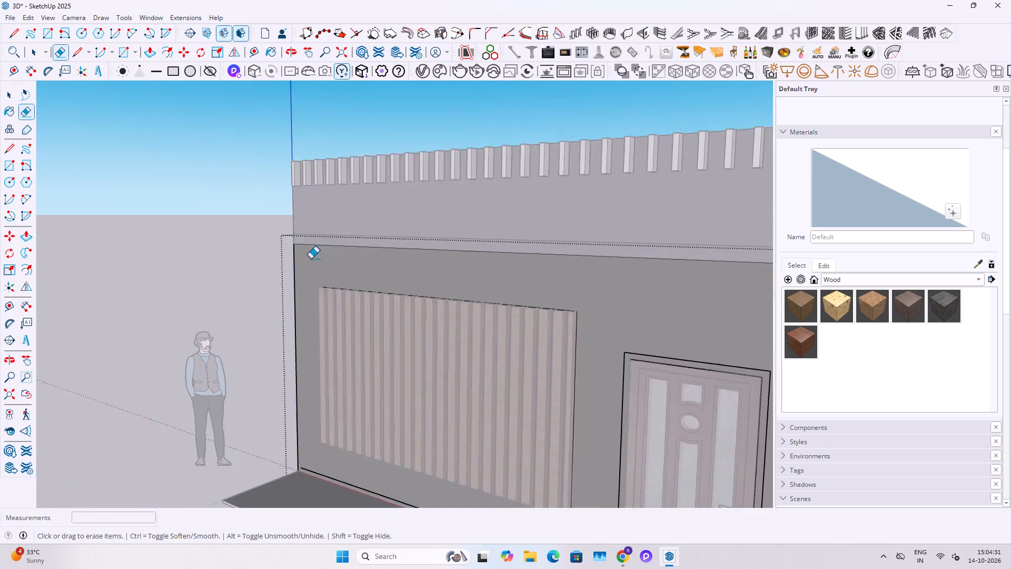
Apply the Default material to the original house's main front wall face.
{"action": "key", "text": "space"}
{"action": "left_click", "coordinate": [901, 197]}
{"action": "left_click", "coordinate": [634, 307]}
Erase the outline around the entrance door and the leftover border line along the wall base beside it.
{"action": "scroll", "coordinate": [598, 336], "scroll_direction": "up", "scroll_amount": 7}
{"action": "key", "text": "space"}
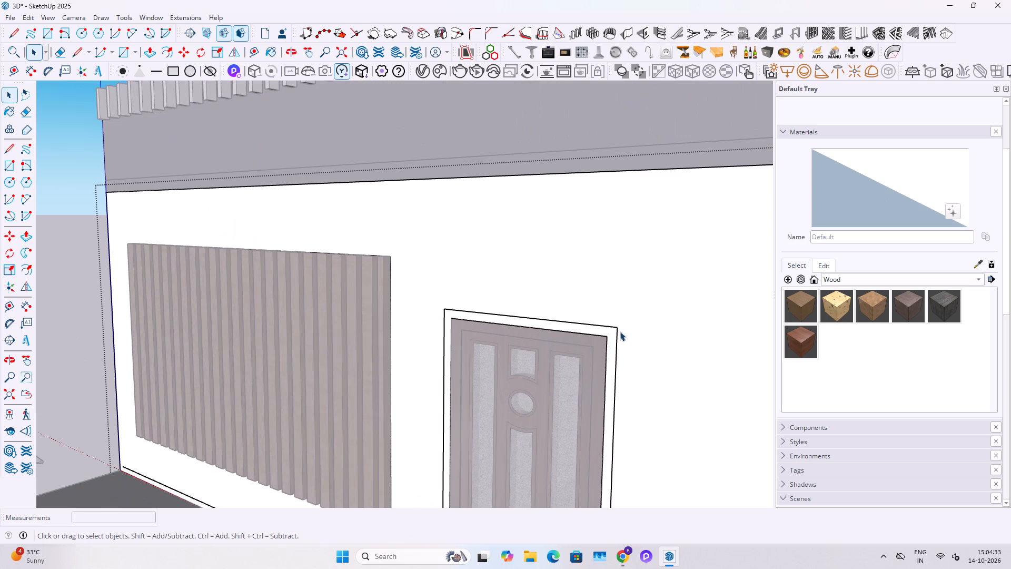
{"action": "key", "text": "e"}
{"action": "left_click", "coordinate": [620, 331]}
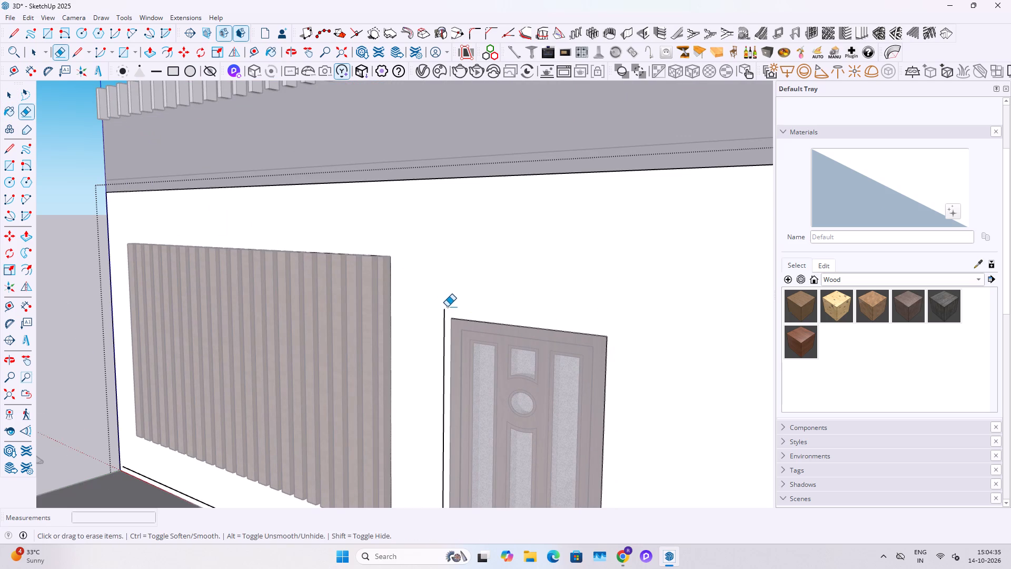
{"action": "left_click_drag", "start_coordinate": [448, 307], "coordinate": [443, 312]}
{"action": "scroll", "coordinate": [463, 253], "scroll_direction": "down", "scroll_amount": 5}
{"action": "middle_click_drag", "start_coordinate": [592, 394], "coordinate": [503, 270], "text": "shift"}
{"action": "scroll", "coordinate": [296, 373], "scroll_direction": "up", "scroll_amount": 3}
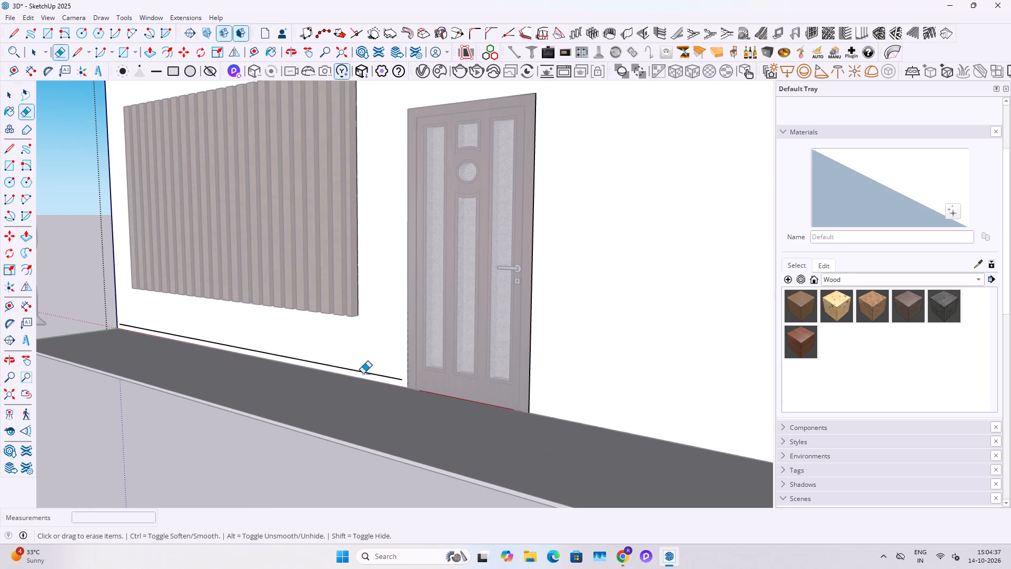
{"action": "left_click", "coordinate": [365, 372]}
{"action": "scroll", "coordinate": [358, 361], "scroll_direction": "down", "scroll_amount": 5}
{"action": "key", "text": "space"}
{"action": "key", "text": "Escape"}
{"action": "scroll", "coordinate": [365, 349], "scroll_direction": "down", "scroll_amount": 1}
{"action": "key", "text": "Escape"}
{"action": "key", "text": "Escape"}
Delete the wooden louvre panel from the original house's front wall.
{"action": "scroll", "coordinate": [354, 296], "scroll_direction": "up", "scroll_amount": 2}
{"action": "left_click", "coordinate": [345, 291]}
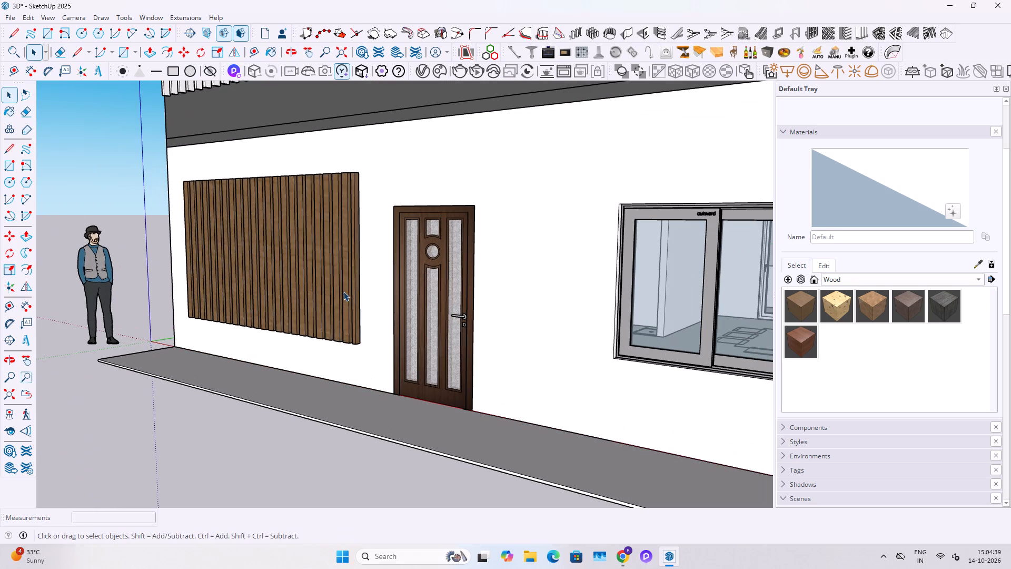
{"action": "key", "text": "Delete"}
Open the front wall and erase the rectangular panel outline where the louvres stood.
{"action": "middle_click_drag", "start_coordinate": [343, 320], "coordinate": [489, 339]}
{"action": "left_click", "coordinate": [437, 338]}
{"action": "left_click_drag", "start_coordinate": [437, 338], "coordinate": [434, 353]}
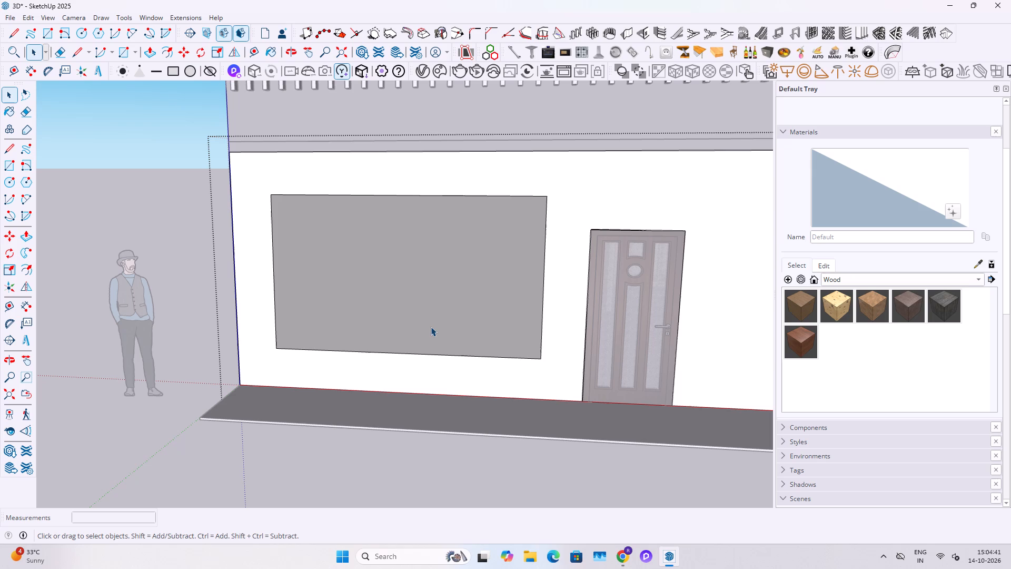
{"action": "left_click", "coordinate": [433, 322]}
{"action": "key", "text": "e"}
{"action": "left_click_drag", "start_coordinate": [417, 332], "coordinate": [405, 357]}
{"action": "left_click_drag", "start_coordinate": [261, 310], "coordinate": [283, 261]}
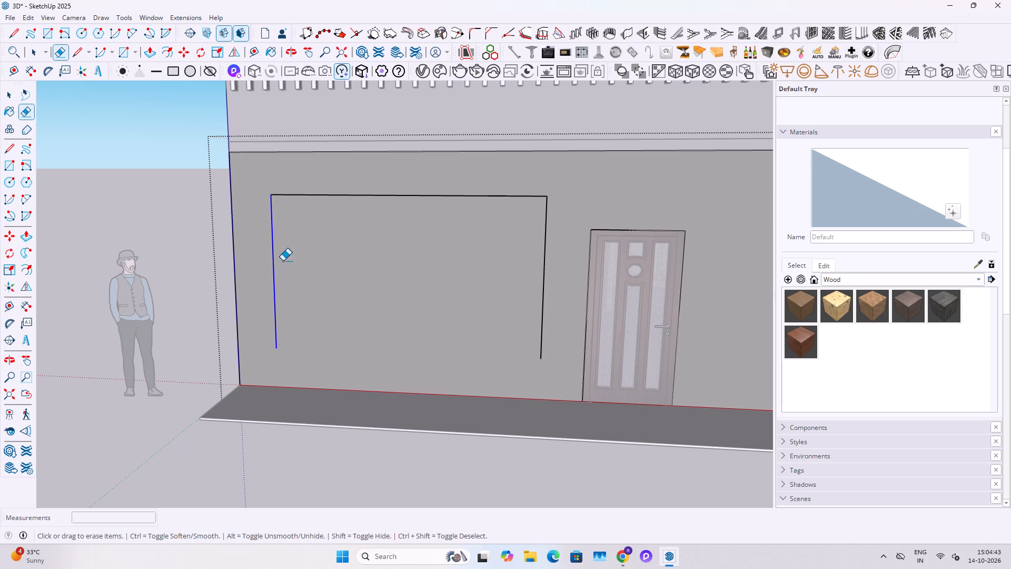
{"action": "left_click_drag", "start_coordinate": [283, 261], "coordinate": [553, 297]}
Apply the Default material to the front wall face beside the entrance door and exit the group.
{"action": "key", "text": "space"}
{"action": "left_click", "coordinate": [907, 184]}
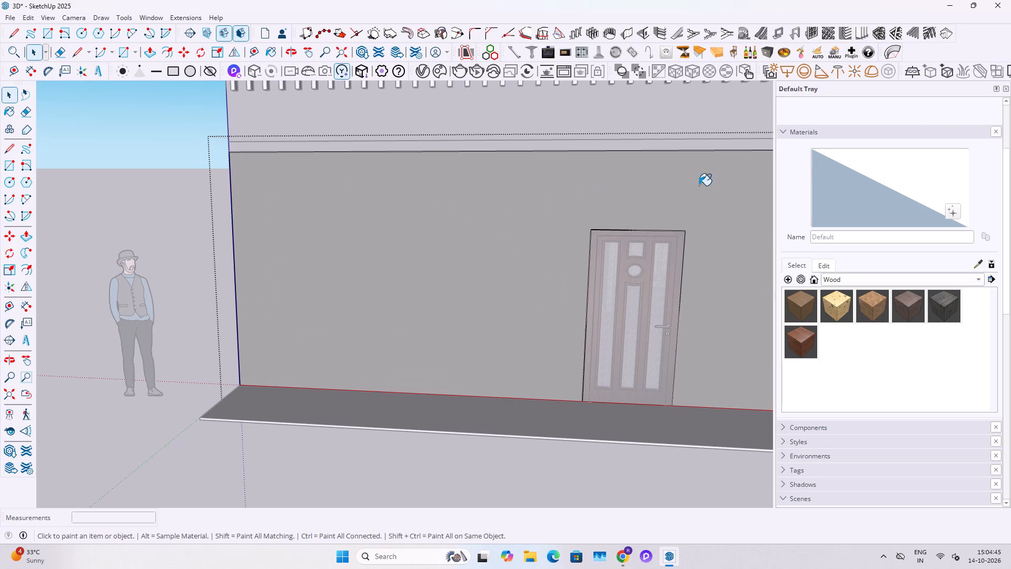
{"action": "left_click", "coordinate": [487, 213]}
{"action": "key", "text": "space"}
{"action": "scroll", "coordinate": [355, 326], "scroll_direction": "down", "scroll_amount": 5}
{"action": "key", "text": "Escape"}
{"action": "key", "text": "Escape"}
Delete the row of vertical fins along the original house's front parapet.
{"action": "scroll", "coordinate": [536, 227], "scroll_direction": "up", "scroll_amount": 4}
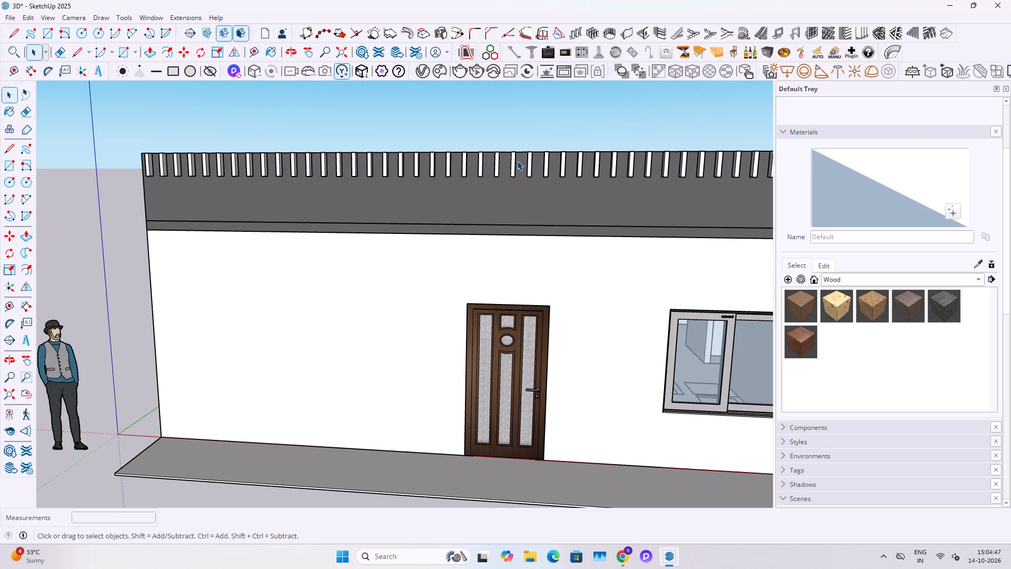
{"action": "left_click", "coordinate": [514, 158]}
{"action": "key", "text": "Delete"}
Open the front parapet group and apply the Default material to its dark face.
{"action": "left_click", "coordinate": [519, 194]}
{"action": "left_click_drag", "start_coordinate": [519, 194], "coordinate": [523, 193]}
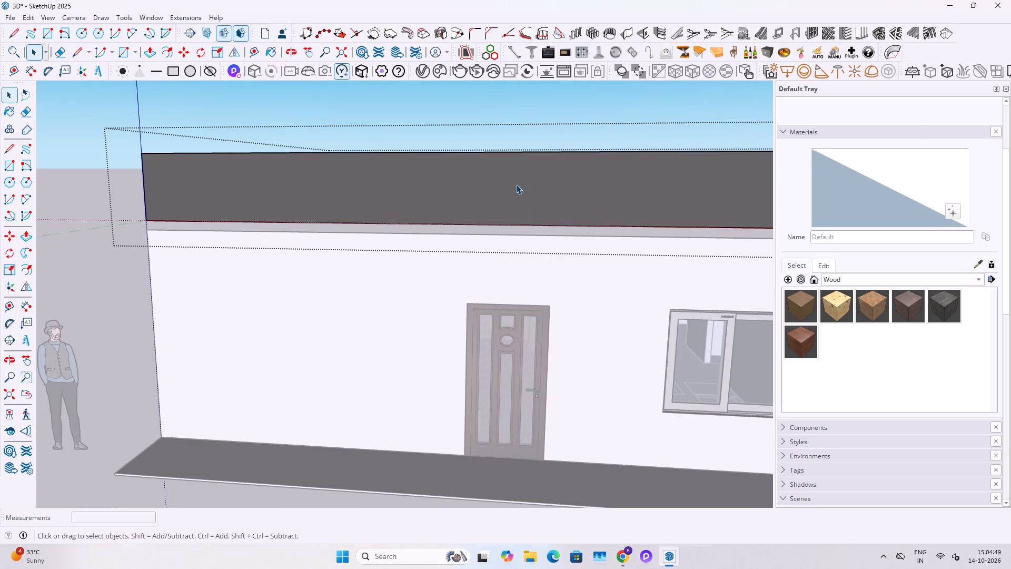
{"action": "left_click", "coordinate": [516, 184]}
{"action": "left_click", "coordinate": [906, 184]}
{"action": "left_click", "coordinate": [603, 200]}
{"action": "key", "text": "space"}
{"action": "key", "text": "Escape"}
Apply the Default material to the dark horizontal band below the original house's front parapet.
{"action": "left_click", "coordinate": [596, 231]}
{"action": "key", "text": "Escape"}
{"action": "left_click", "coordinate": [596, 231]}
{"action": "scroll", "coordinate": [596, 231], "scroll_direction": "up", "scroll_amount": 4}
{"action": "triple_click", "coordinate": [596, 231]}
{"action": "key", "text": "Escape"}
{"action": "key", "text": "Escape"}
{"action": "left_click", "coordinate": [914, 196]}
{"action": "left_click", "coordinate": [730, 230]}
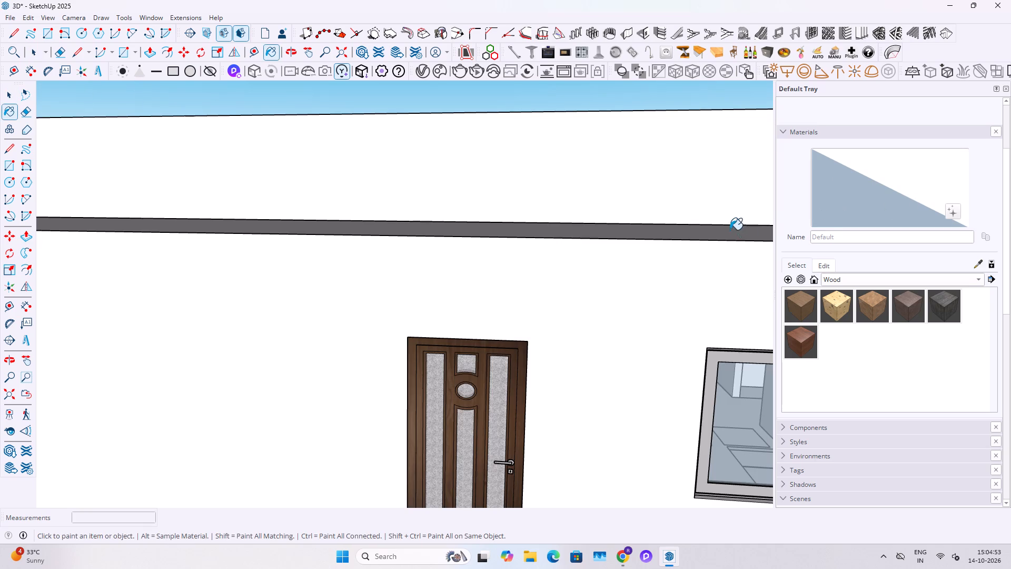
{"action": "key", "text": "space"}
{"action": "scroll", "coordinate": [611, 249], "scroll_direction": "down", "scroll_amount": 14}
{"action": "key", "text": "Escape"}
{"action": "key", "text": "Escape"}
{"action": "key", "text": "space"}
Open the side wall group facing the gap between the houses and apply the Default material to its dark front end strip.
{"action": "middle_click_drag", "start_coordinate": [468, 259], "coordinate": [748, 298]}
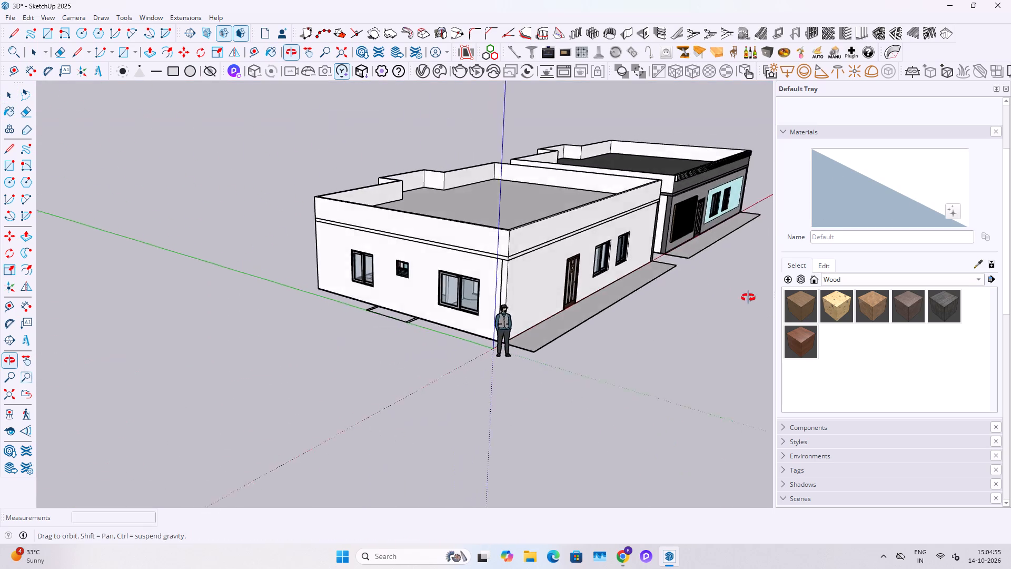
{"action": "middle_click_drag", "start_coordinate": [748, 298], "coordinate": [485, 368]}
{"action": "scroll", "coordinate": [613, 367], "scroll_direction": "up", "scroll_amount": 1}
{"action": "middle_click_drag", "start_coordinate": [616, 367], "coordinate": [192, 364]}
{"action": "scroll", "coordinate": [489, 365], "scroll_direction": "up", "scroll_amount": 5}
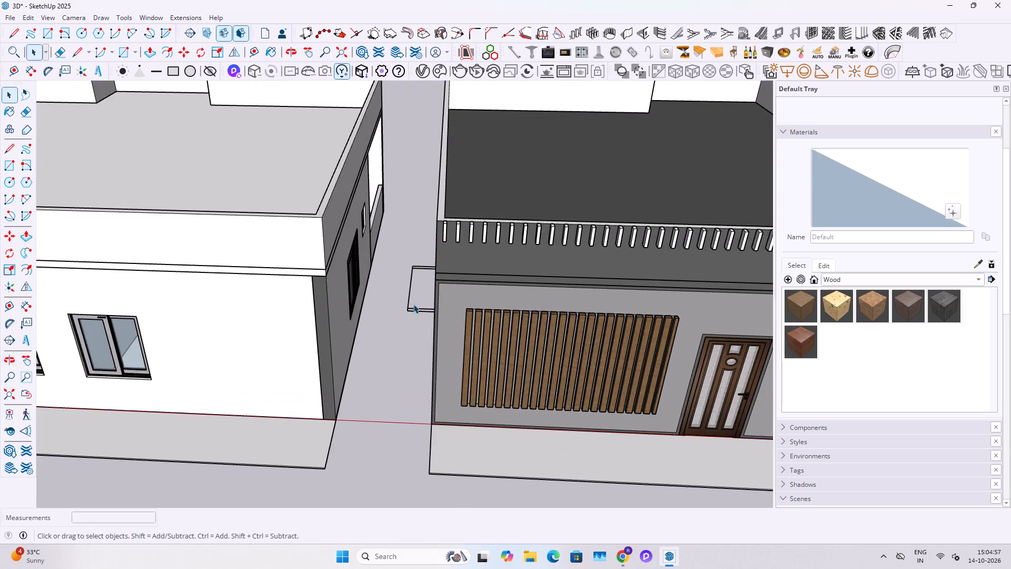
{"action": "scroll", "coordinate": [413, 304], "scroll_direction": "up", "scroll_amount": 6}
{"action": "middle_click_drag", "start_coordinate": [423, 312], "coordinate": [421, 305]}
{"action": "scroll", "coordinate": [417, 305], "scroll_direction": "up", "scroll_amount": 1}
{"action": "scroll", "coordinate": [415, 299], "scroll_direction": "down", "scroll_amount": 7}
{"action": "middle_click_drag", "start_coordinate": [374, 342], "coordinate": [442, 315], "text": "shift"}
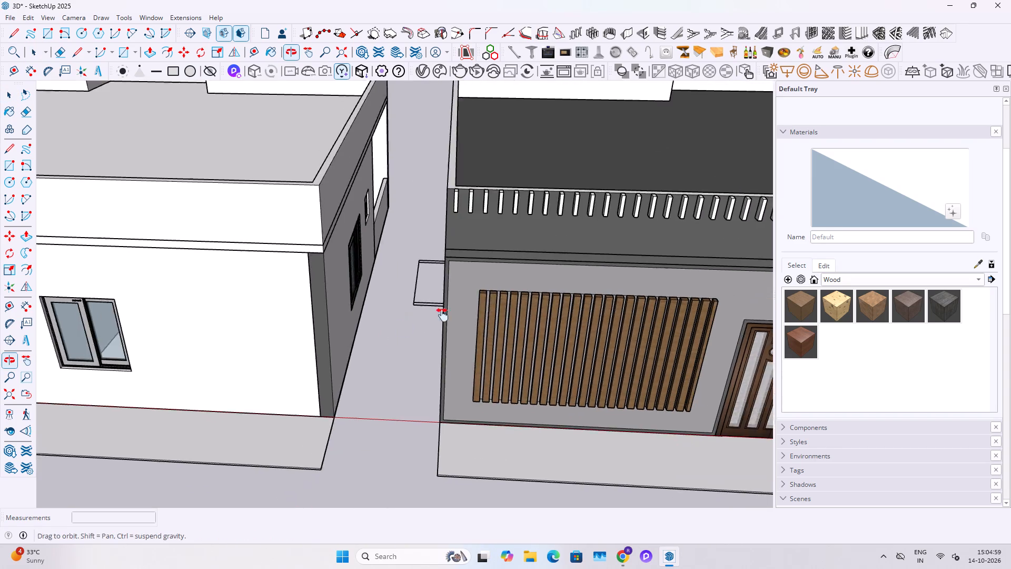
{"action": "middle_click_drag", "start_coordinate": [442, 315], "coordinate": [516, 307], "text": "shift"}
{"action": "scroll", "coordinate": [450, 340], "scroll_direction": "up", "scroll_amount": 1}
{"action": "double_click", "coordinate": [448, 341]}
{"action": "scroll", "coordinate": [474, 343], "scroll_direction": "up", "scroll_amount": 4}
{"action": "left_click", "coordinate": [480, 348]}
{"action": "left_click", "coordinate": [491, 352]}
{"action": "key", "text": "Escape"}
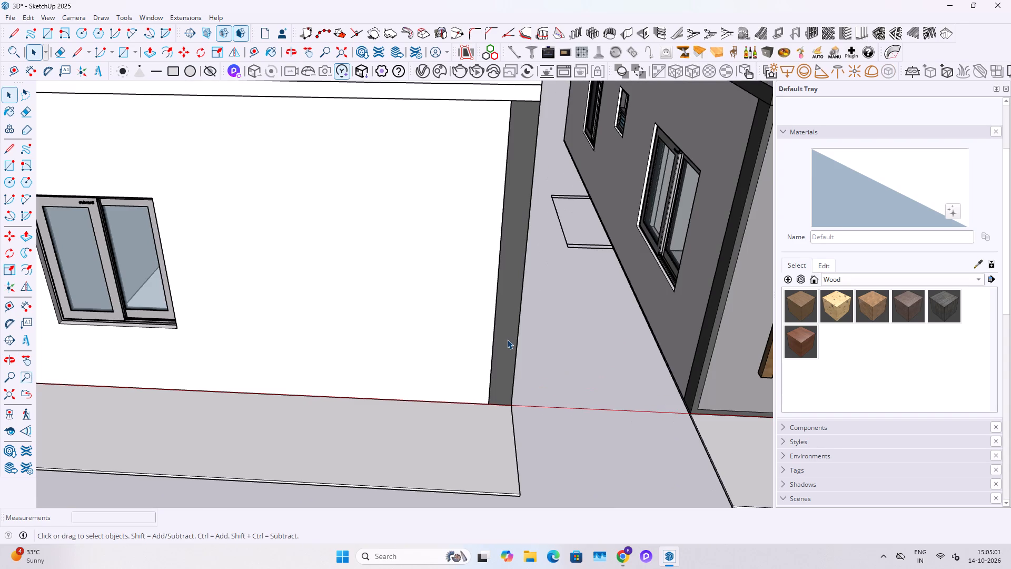
{"action": "left_click", "coordinate": [507, 339]}
{"action": "left_click", "coordinate": [508, 323]}
{"action": "double_click", "coordinate": [516, 293]}
{"action": "left_click", "coordinate": [520, 262]}
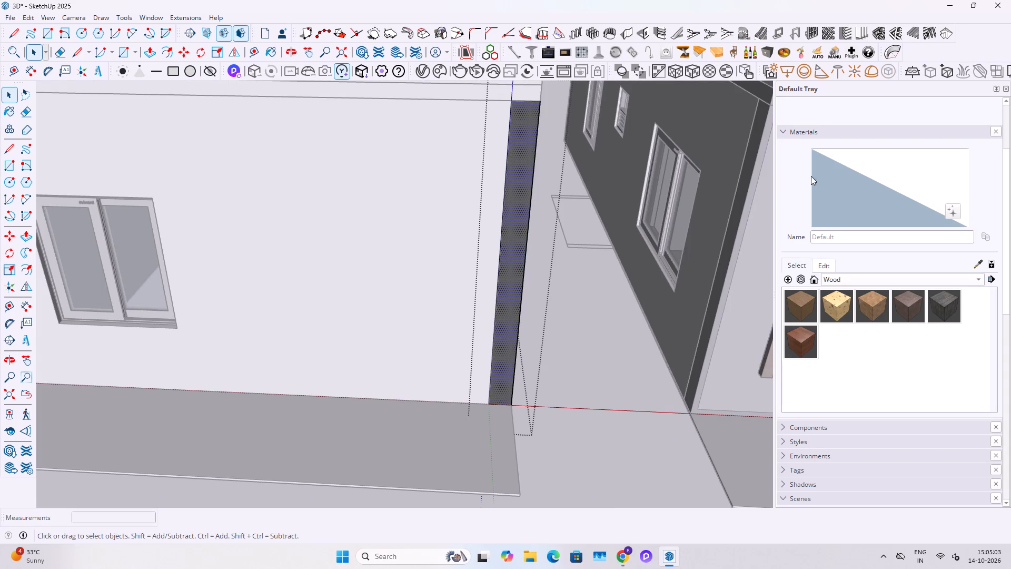
{"action": "left_click", "coordinate": [839, 174]}
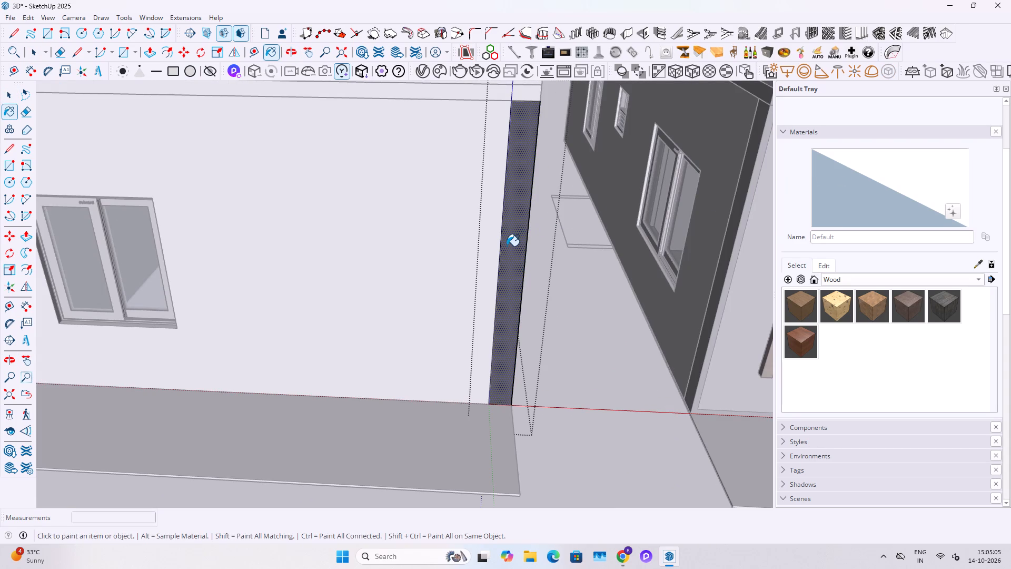
{"action": "left_click", "coordinate": [507, 246]}
{"action": "key", "text": "space"}
{"action": "scroll", "coordinate": [499, 252], "scroll_direction": "down", "scroll_amount": 5}
{"action": "key", "text": "Escape"}
{"action": "key", "text": "Escape"}
{"action": "key", "text": "Escape"}
Push the front edge of the original house's projecting base slab back until it is flush with the front wall.
{"action": "scroll", "coordinate": [501, 237], "scroll_direction": "up", "scroll_amount": 4}
{"action": "left_click", "coordinate": [502, 237]}
{"action": "middle_click_drag", "start_coordinate": [502, 241], "coordinate": [403, 243]}
{"action": "key", "text": "Escape"}
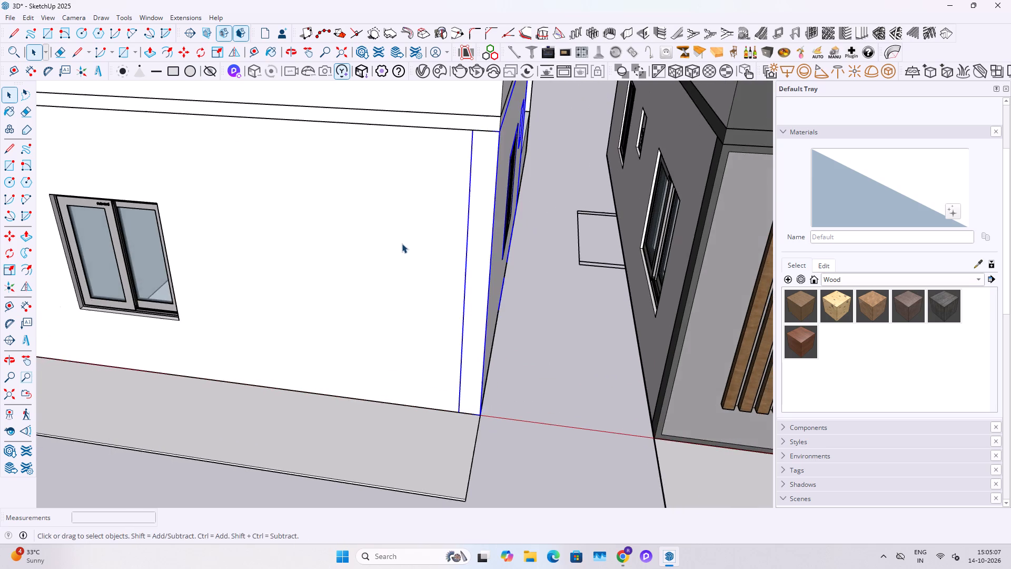
{"action": "scroll", "coordinate": [402, 243], "scroll_direction": "down", "scroll_amount": 6}
{"action": "middle_click_drag", "start_coordinate": [446, 249], "coordinate": [398, 220]}
{"action": "left_click", "coordinate": [415, 349]}
{"action": "scroll", "coordinate": [395, 347], "scroll_direction": "up", "scroll_amount": 7}
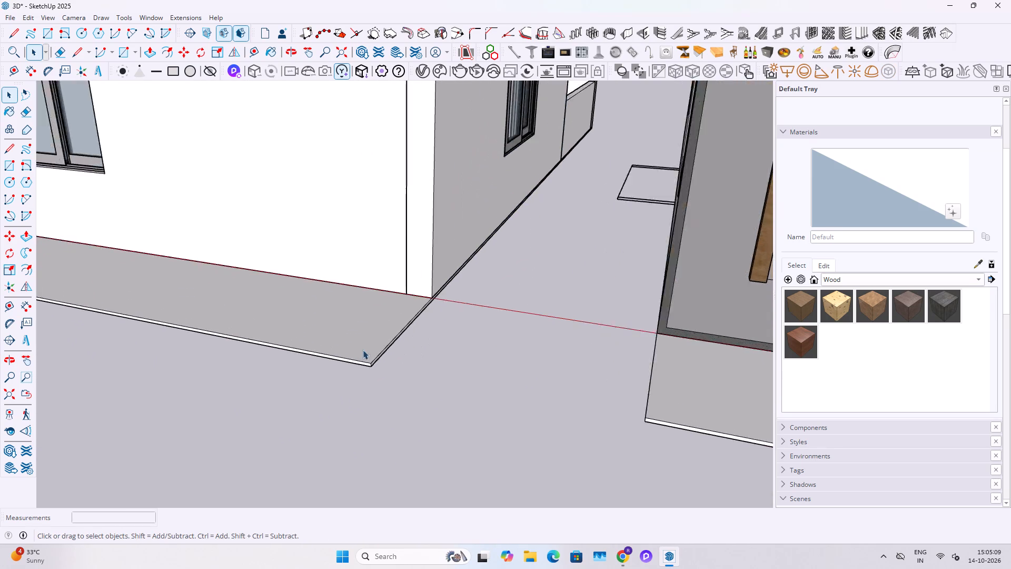
{"action": "scroll", "coordinate": [363, 350], "scroll_direction": "up", "scroll_amount": 5}
{"action": "double_click", "coordinate": [357, 348]}
{"action": "scroll", "coordinate": [364, 383], "scroll_direction": "up", "scroll_amount": 5}
{"action": "left_click", "coordinate": [365, 364]}
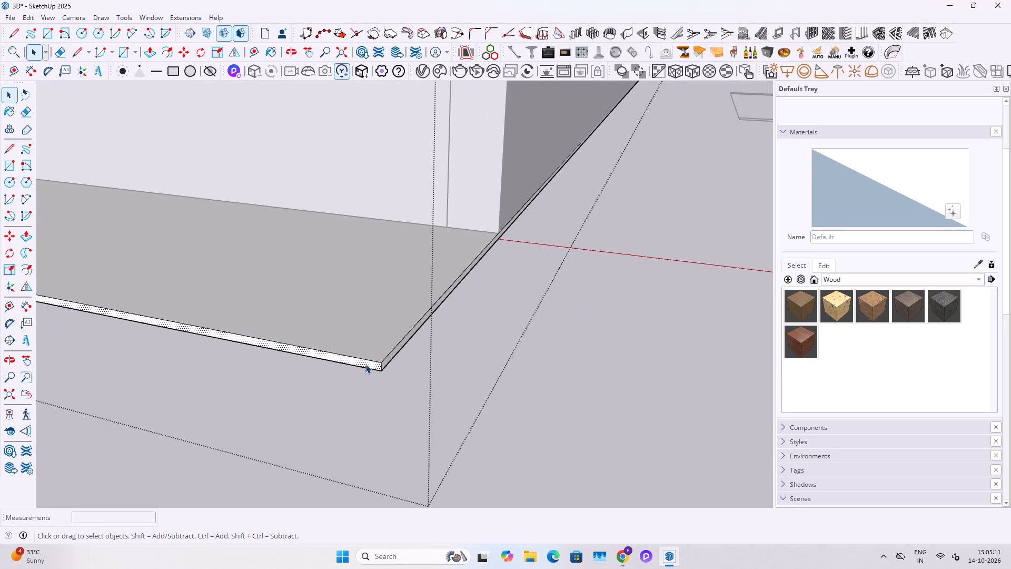
{"action": "key", "text": "p"}
{"action": "left_click", "coordinate": [365, 364]}
{"action": "left_click", "coordinate": [381, 374]}
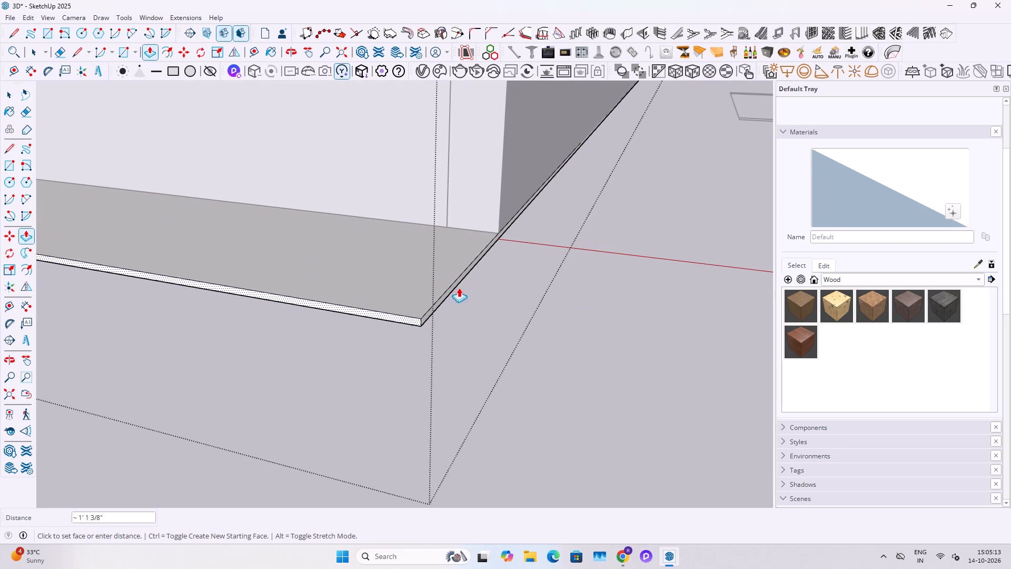
{"action": "left_click", "coordinate": [495, 224]}
{"action": "key", "text": "space"}
{"action": "key", "text": "Escape"}
{"action": "scroll", "coordinate": [444, 315], "scroll_direction": "down", "scroll_amount": 20}
{"action": "key", "text": "space"}
{"action": "key", "text": "Escape"}
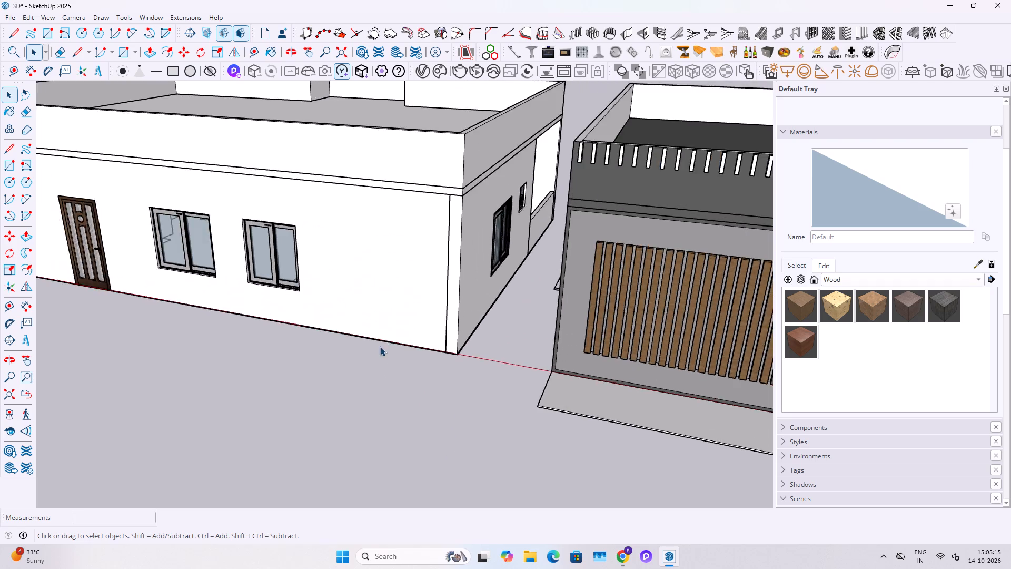
Examine the side and rear walls and the roof of the original house after stripping its facade.
{"action": "middle_click_drag", "start_coordinate": [305, 316], "coordinate": [494, 338]}
{"action": "scroll", "coordinate": [500, 338], "scroll_direction": "down", "scroll_amount": 6}
{"action": "middle_click_drag", "start_coordinate": [339, 368], "coordinate": [658, 262]}
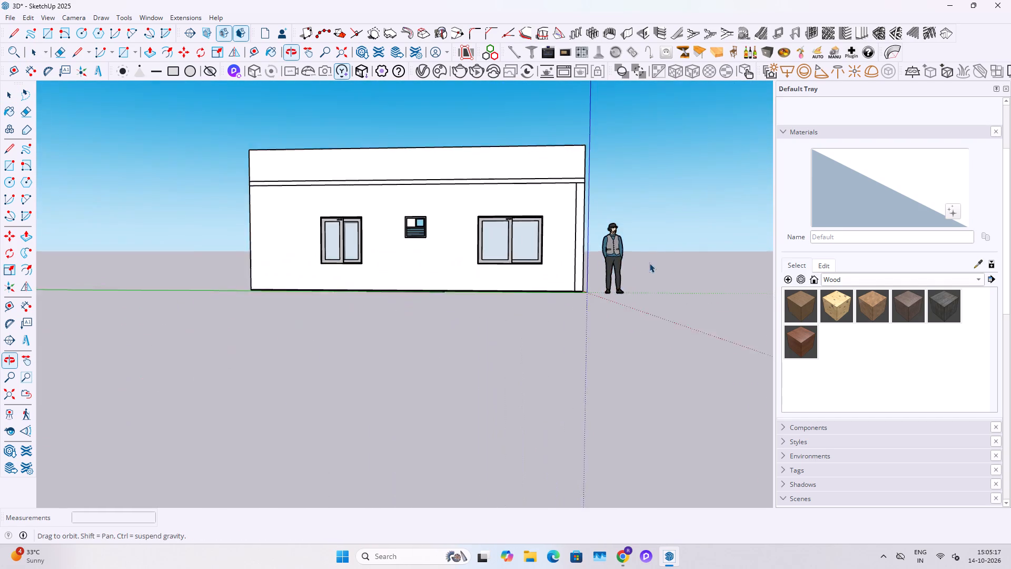
{"action": "scroll", "coordinate": [436, 268], "scroll_direction": "up", "scroll_amount": 5}
{"action": "middle_click_drag", "start_coordinate": [360, 256], "coordinate": [628, 295]}
{"action": "middle_click_drag", "start_coordinate": [373, 288], "coordinate": [550, 310]}
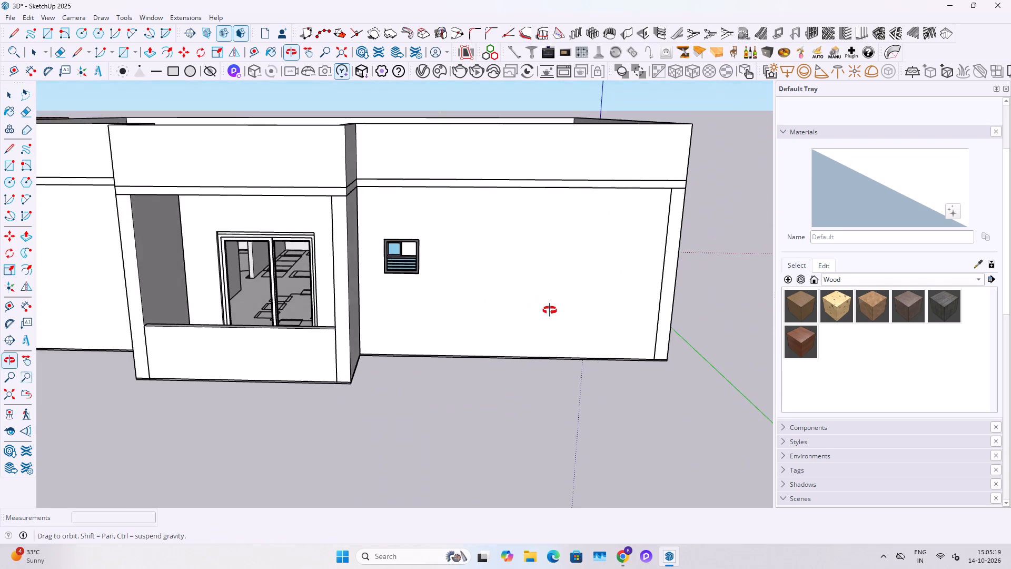
{"action": "middle_click_drag", "start_coordinate": [550, 310], "coordinate": [746, 377]}
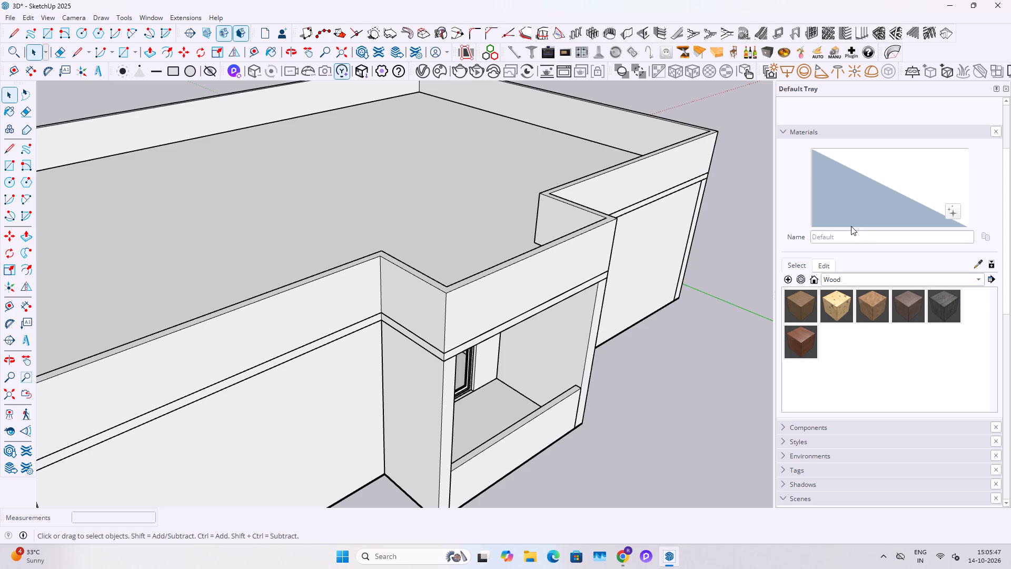
{"action": "key", "text": "Escape"}
{"action": "key", "text": "Escape"}
{"action": "scroll", "coordinate": [854, 218], "scroll_direction": "down", "scroll_amount": 15}
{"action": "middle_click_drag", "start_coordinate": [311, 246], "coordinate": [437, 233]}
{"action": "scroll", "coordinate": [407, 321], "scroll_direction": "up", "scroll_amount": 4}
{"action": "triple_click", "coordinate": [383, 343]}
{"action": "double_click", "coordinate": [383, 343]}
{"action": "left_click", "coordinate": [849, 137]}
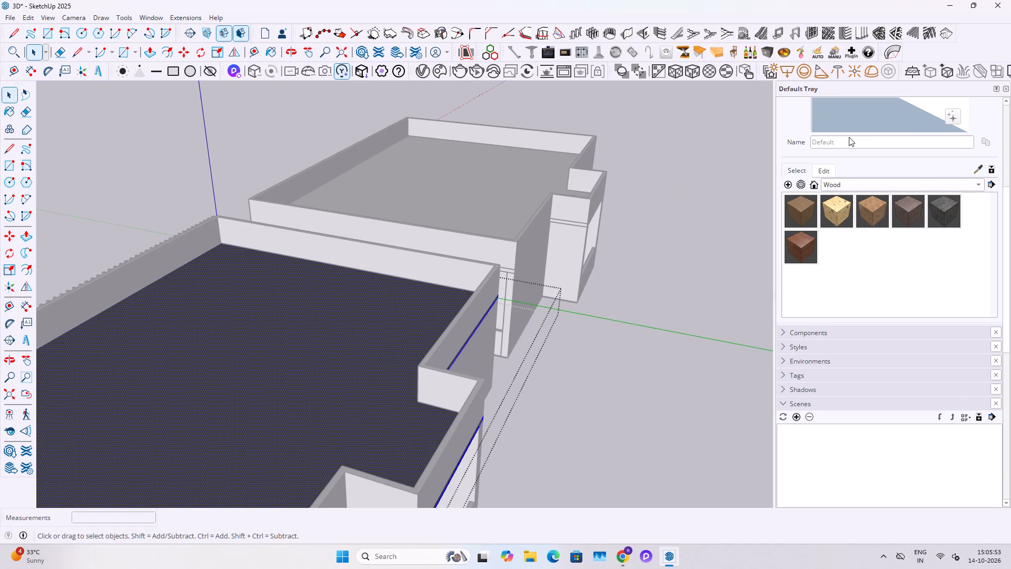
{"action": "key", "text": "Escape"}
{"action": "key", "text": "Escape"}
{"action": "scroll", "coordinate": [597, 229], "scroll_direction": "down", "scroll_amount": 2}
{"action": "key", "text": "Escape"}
Inspect both houses from the rear, underside and front to compare the plain original with the louvred copy.
{"action": "middle_click_drag", "start_coordinate": [582, 258], "coordinate": [330, 204]}
{"action": "key", "text": "Escape"}
{"action": "key", "text": "Escape"}
{"action": "left_click", "coordinate": [392, 383]}
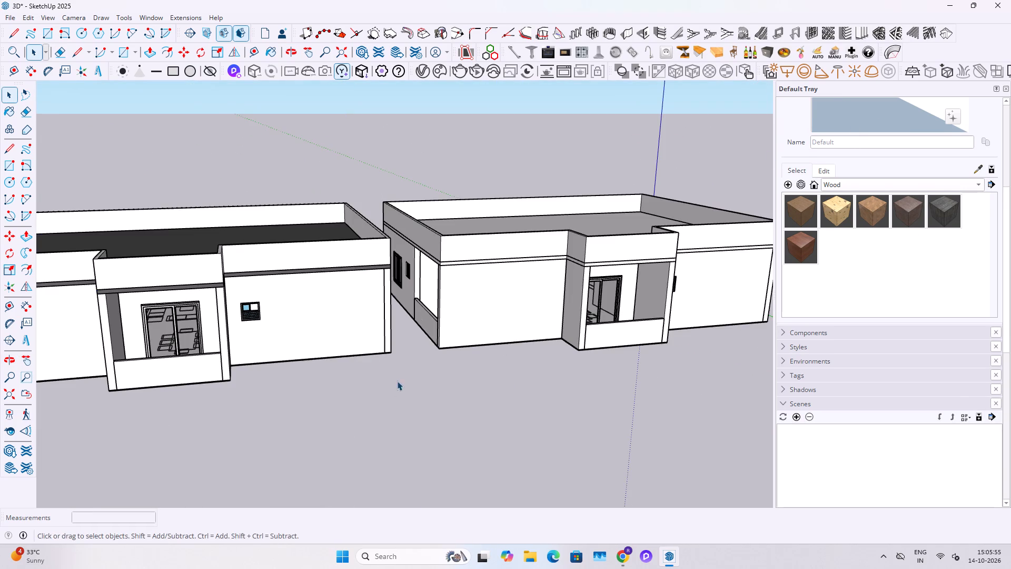
{"action": "middle_click_drag", "start_coordinate": [484, 242], "coordinate": [177, 165]}
{"action": "scroll", "coordinate": [210, 167], "scroll_direction": "down", "scroll_amount": 1}
{"action": "middle_click_drag", "start_coordinate": [544, 281], "coordinate": [171, 186]}
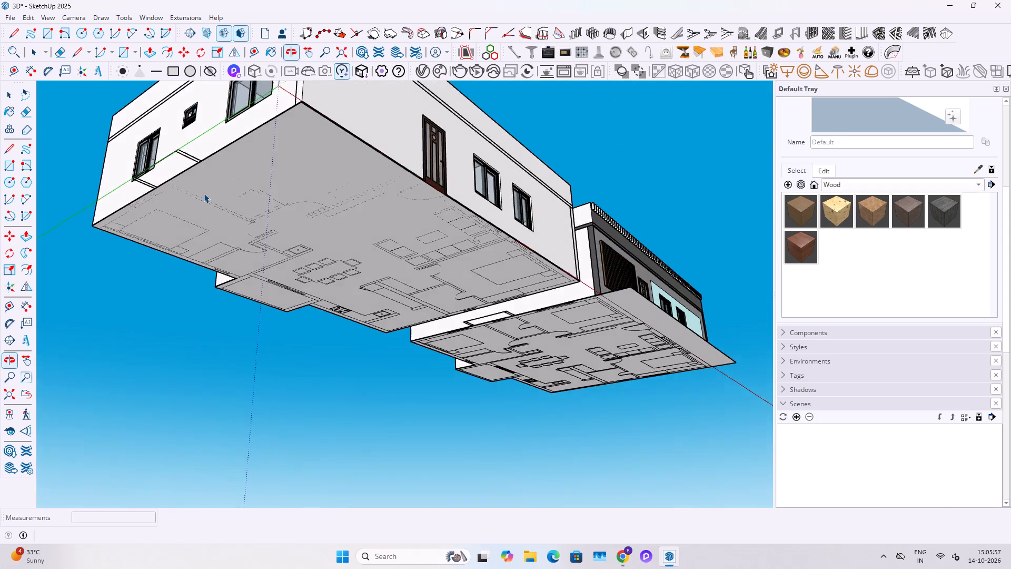
{"action": "middle_click_drag", "start_coordinate": [494, 257], "coordinate": [301, 383]}
{"action": "scroll", "coordinate": [333, 369], "scroll_direction": "up", "scroll_amount": 5}
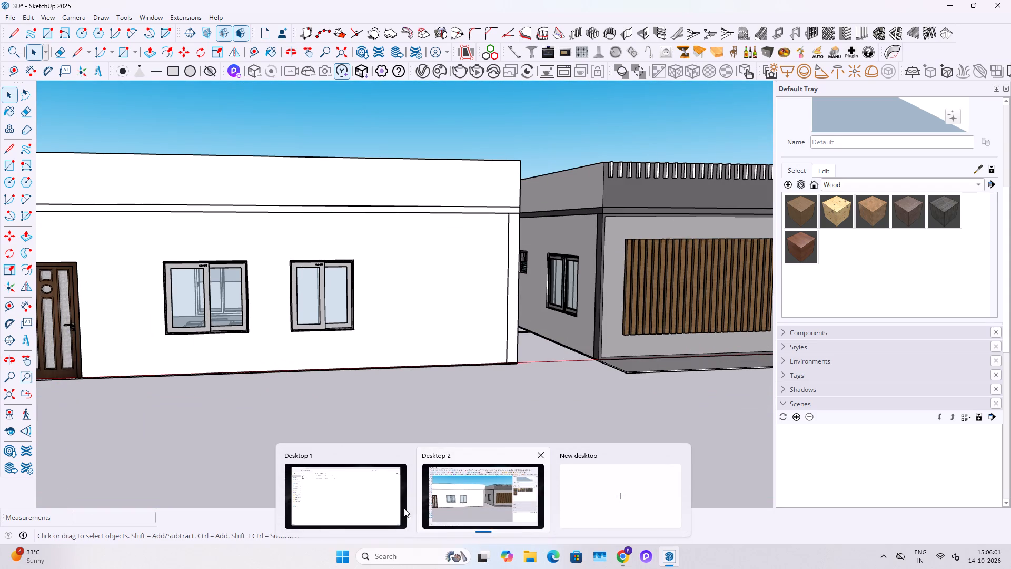
Switch to Desktop 1, where the D5 folder is open in File Explorer.
{"action": "left_click", "coordinate": [388, 506]}
{"action": "key", "text": "Escape"}
{"action": "key", "text": "Escape"}
{"action": "key", "text": "Escape"}
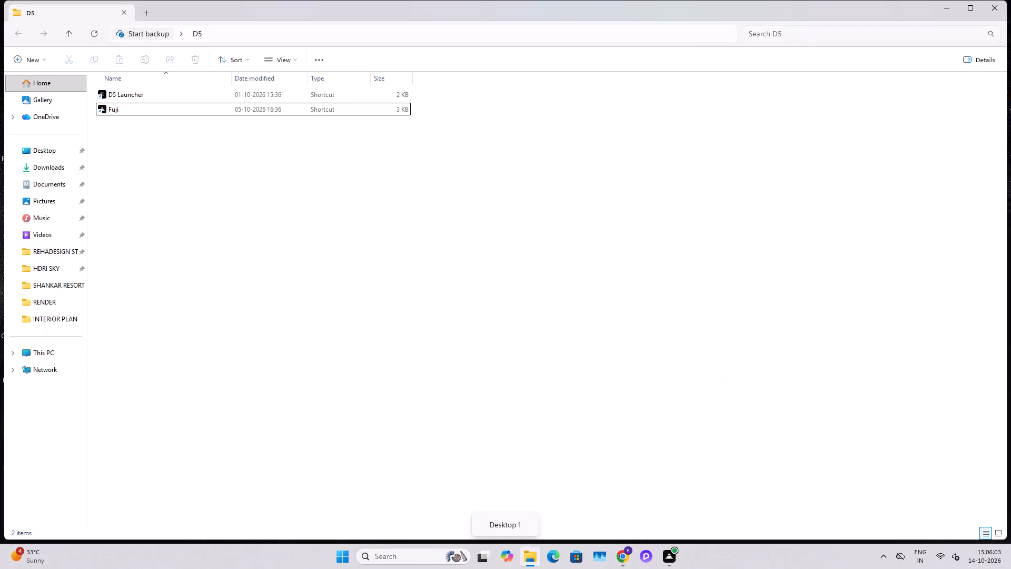
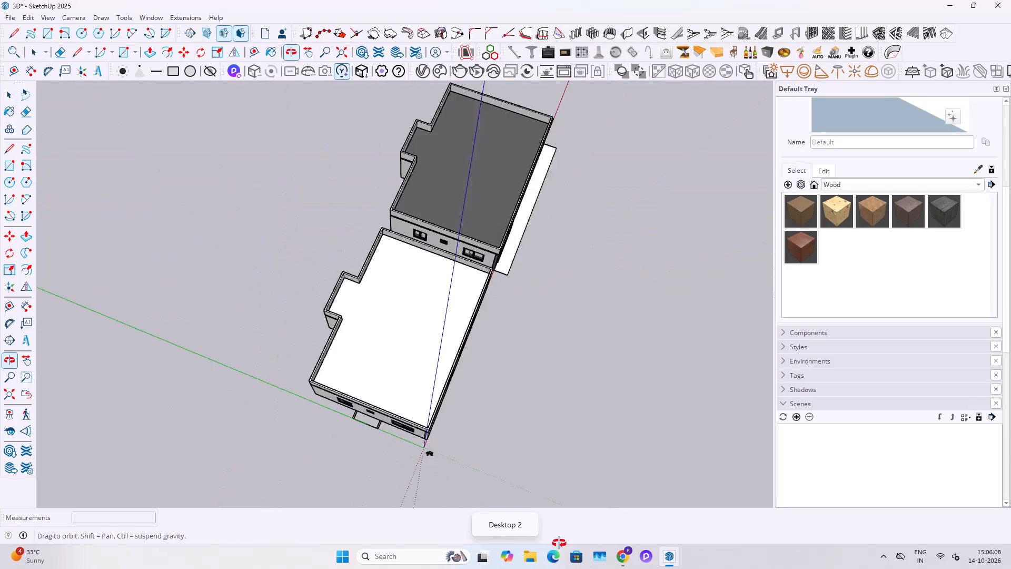
Hide the roof slab group of the white-roofed house to expose its interior rooms.
{"action": "scroll", "coordinate": [331, 306], "scroll_direction": "up", "scroll_amount": 15}
{"action": "middle_click_drag", "start_coordinate": [351, 319], "coordinate": [576, 198]}
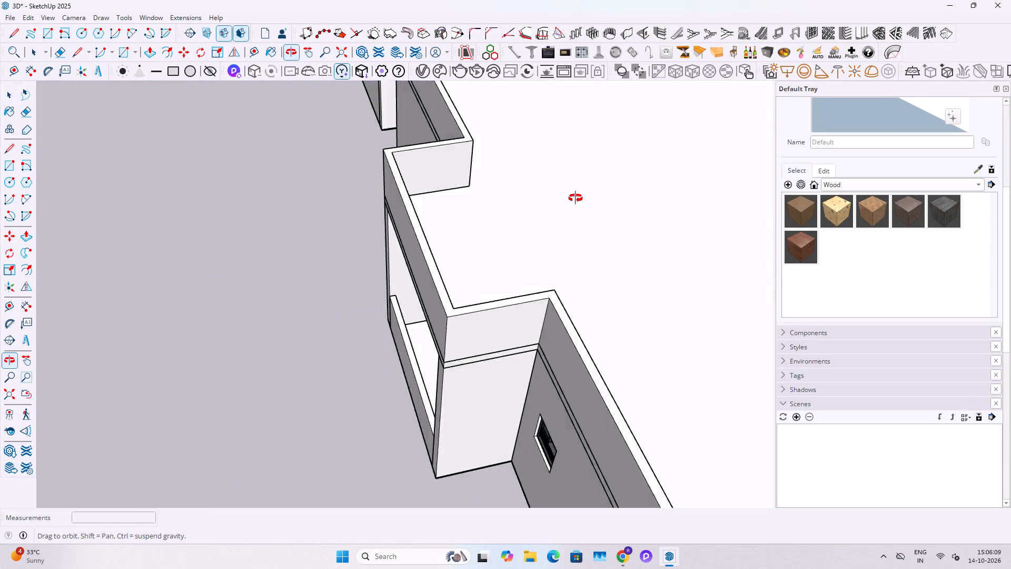
{"action": "middle_click_drag", "start_coordinate": [576, 198], "coordinate": [580, 195]}
{"action": "middle_click_drag", "start_coordinate": [412, 291], "coordinate": [556, 234]}
{"action": "middle_click_drag", "start_coordinate": [558, 267], "coordinate": [564, 180], "text": "shift"}
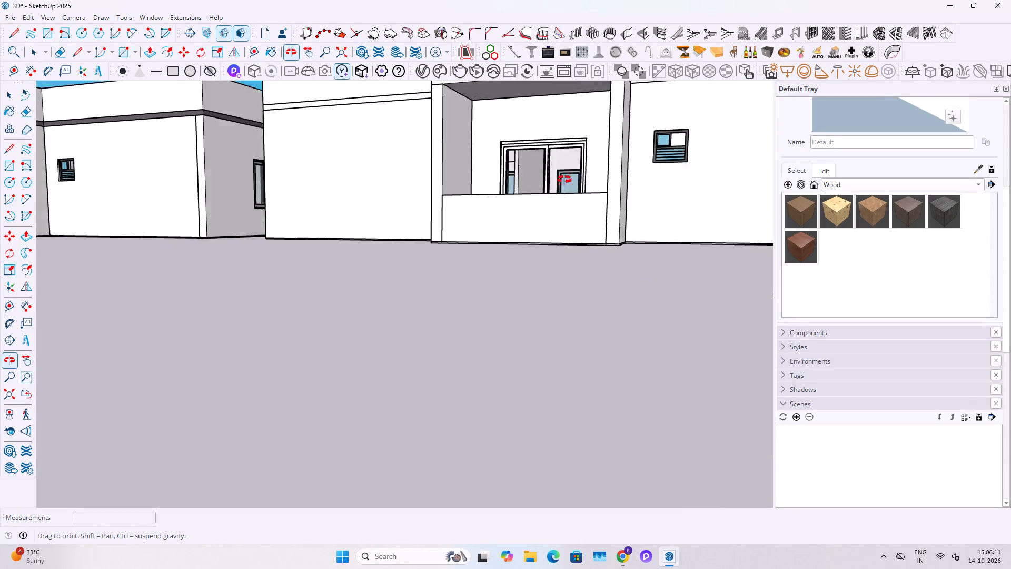
{"action": "middle_click_drag", "start_coordinate": [564, 180], "coordinate": [541, 319], "text": "shift"}
{"action": "scroll", "coordinate": [550, 255], "scroll_direction": "down", "scroll_amount": 7}
{"action": "right_click", "coordinate": [574, 180]}
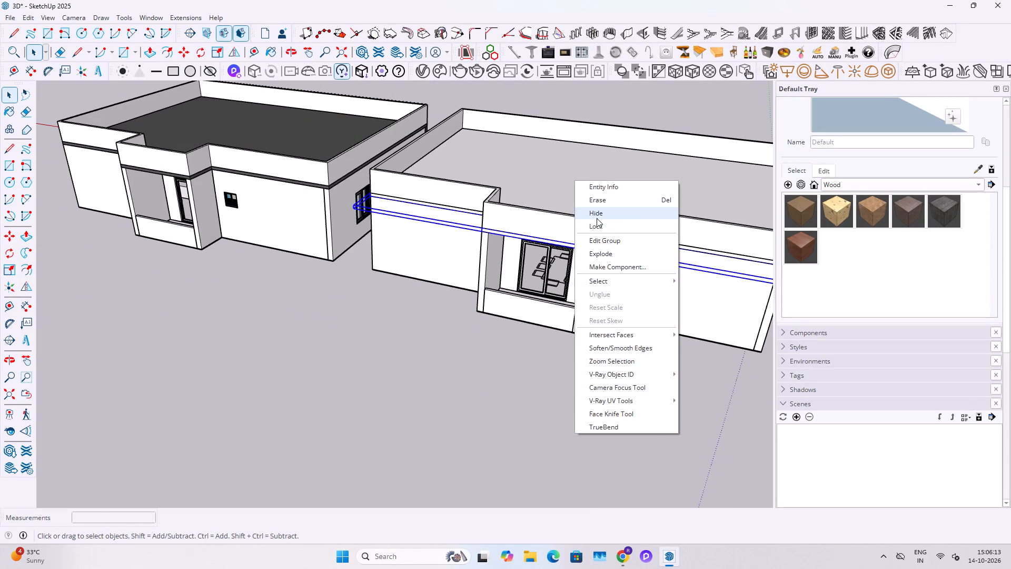
{"action": "left_click", "coordinate": [597, 217]}
Open the long kitchen block's group and Push/Pull its top face to match the adjacent counter's height.
{"action": "middle_click_drag", "start_coordinate": [533, 262], "coordinate": [282, 396]}
{"action": "scroll", "coordinate": [640, 376], "scroll_direction": "up", "scroll_amount": 9}
{"action": "middle_click_drag", "start_coordinate": [518, 282], "coordinate": [554, 330], "text": "shift"}
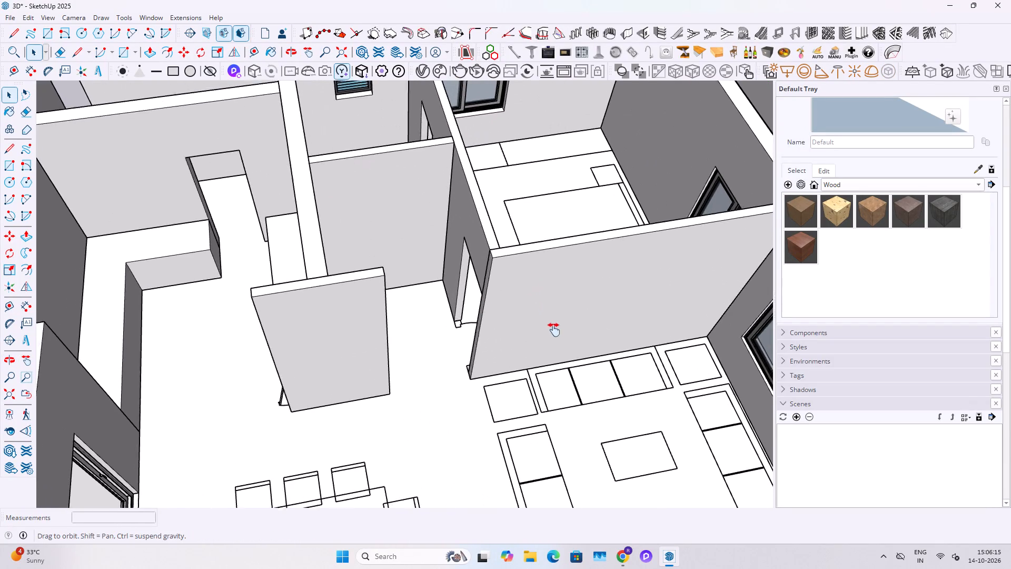
{"action": "middle_click_drag", "start_coordinate": [554, 330], "coordinate": [847, 319], "text": "shift"}
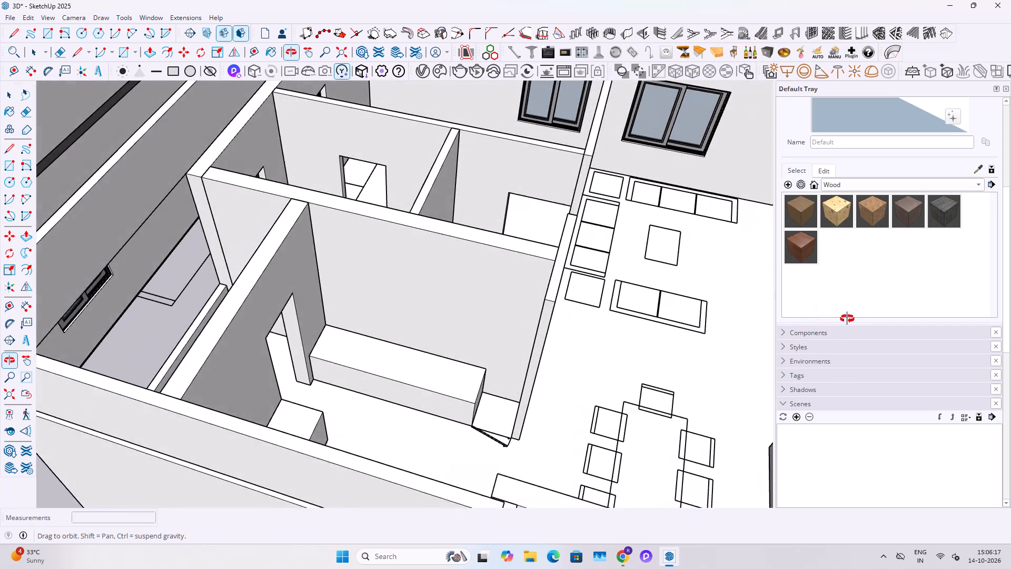
{"action": "middle_click_drag", "start_coordinate": [847, 319], "coordinate": [740, 331], "text": "shift"}
{"action": "double_click", "coordinate": [331, 333]}
{"action": "left_click", "coordinate": [321, 325]}
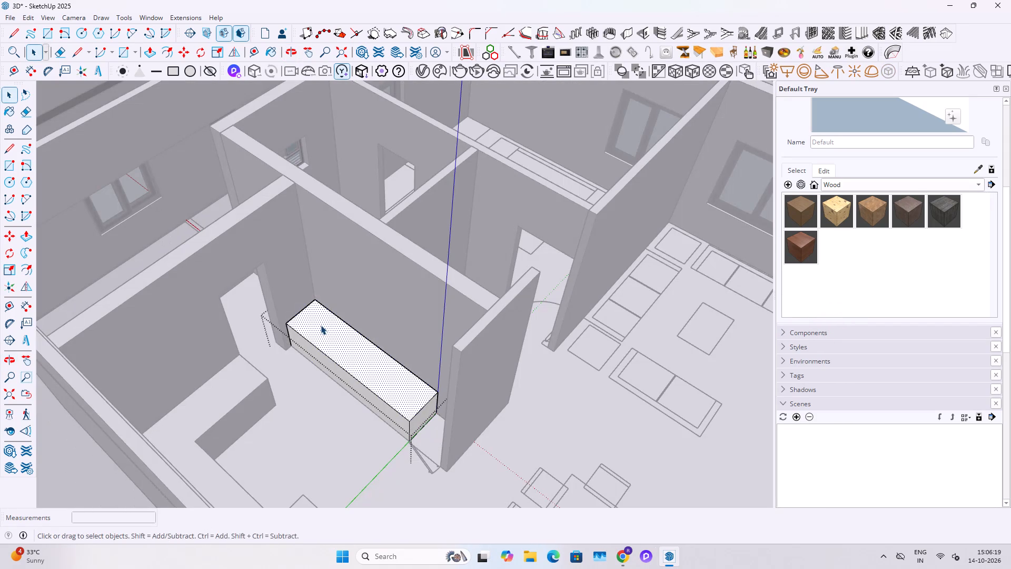
{"action": "key", "text": "p"}
{"action": "left_click", "coordinate": [321, 325]}
{"action": "left_click", "coordinate": [262, 385]}
{"action": "key", "text": "space"}
{"action": "key", "text": "Escape"}
{"action": "scroll", "coordinate": [242, 347], "scroll_direction": "down", "scroll_amount": 10}
{"action": "key", "text": "Escape"}
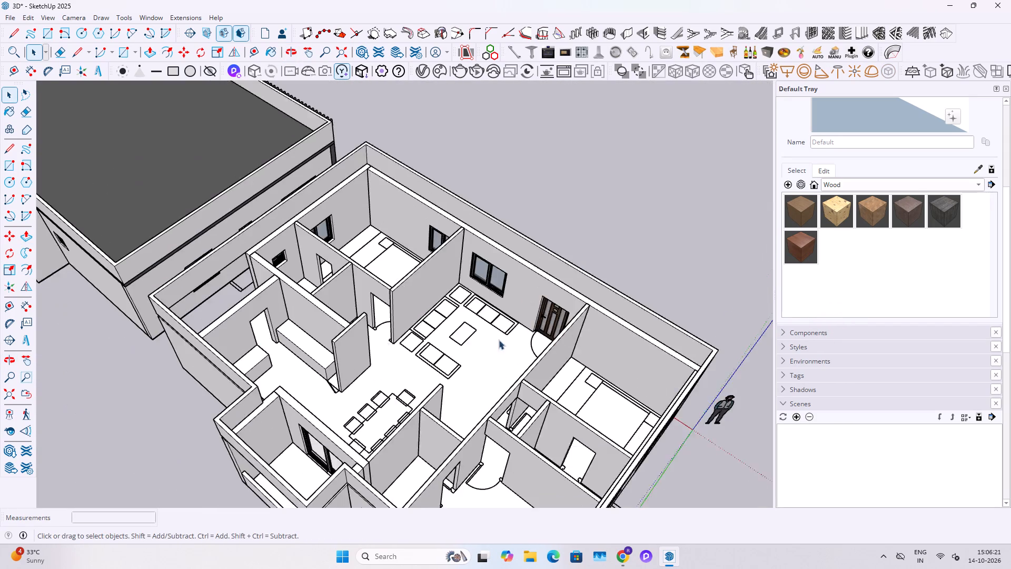
Examine the floor layout of the bedrooms, bathrooms, living, dining and kitchen areas.
{"action": "middle_click_drag", "start_coordinate": [578, 346], "coordinate": [184, 305], "text": "shift"}
{"action": "scroll", "coordinate": [205, 308], "scroll_direction": "up", "scroll_amount": 6}
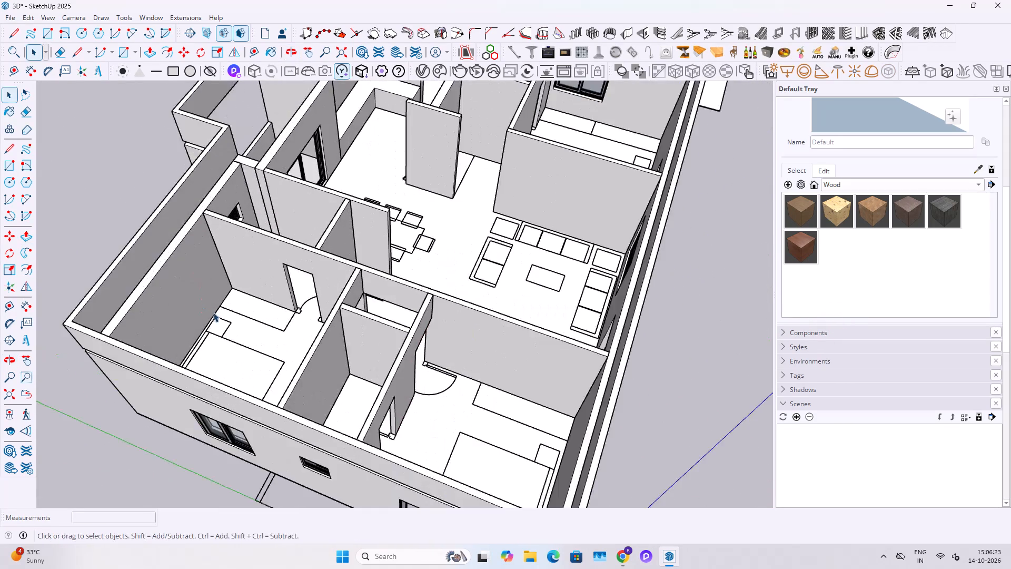
{"action": "scroll", "coordinate": [213, 312], "scroll_direction": "up", "scroll_amount": 6}
{"action": "middle_click_drag", "start_coordinate": [235, 305], "coordinate": [237, 364], "text": "shift"}
{"action": "scroll", "coordinate": [237, 364], "scroll_direction": "up", "scroll_amount": 1, "text": "shift"}
{"action": "scroll", "coordinate": [279, 332], "scroll_direction": "down", "scroll_amount": 6}
{"action": "middle_click_drag", "start_coordinate": [274, 335], "coordinate": [277, 371]}
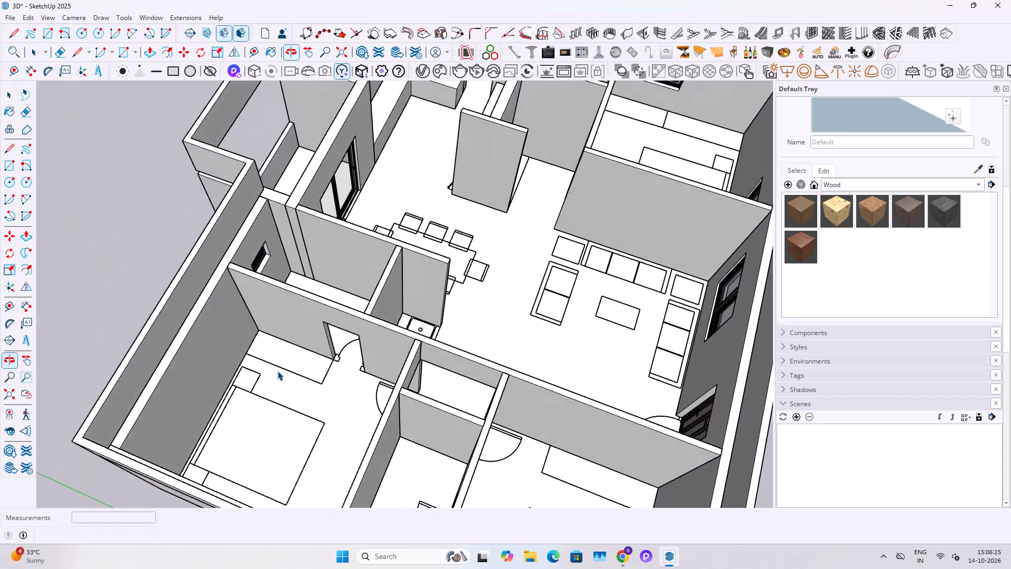
{"action": "scroll", "coordinate": [277, 371], "scroll_direction": "up", "scroll_amount": 3}
{"action": "scroll", "coordinate": [334, 327], "scroll_direction": "down", "scroll_amount": 4}
{"action": "middle_click_drag", "start_coordinate": [433, 276], "coordinate": [225, 376], "text": "shift"}
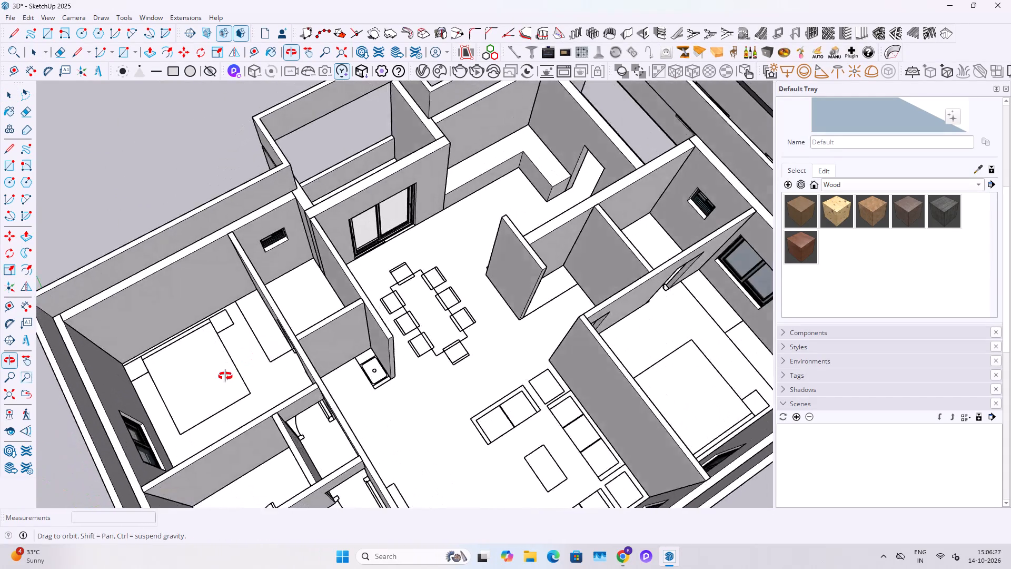
{"action": "middle_click_drag", "start_coordinate": [225, 376], "coordinate": [215, 227], "text": "shift"}
{"action": "scroll", "coordinate": [282, 342], "scroll_direction": "up", "scroll_amount": 4}
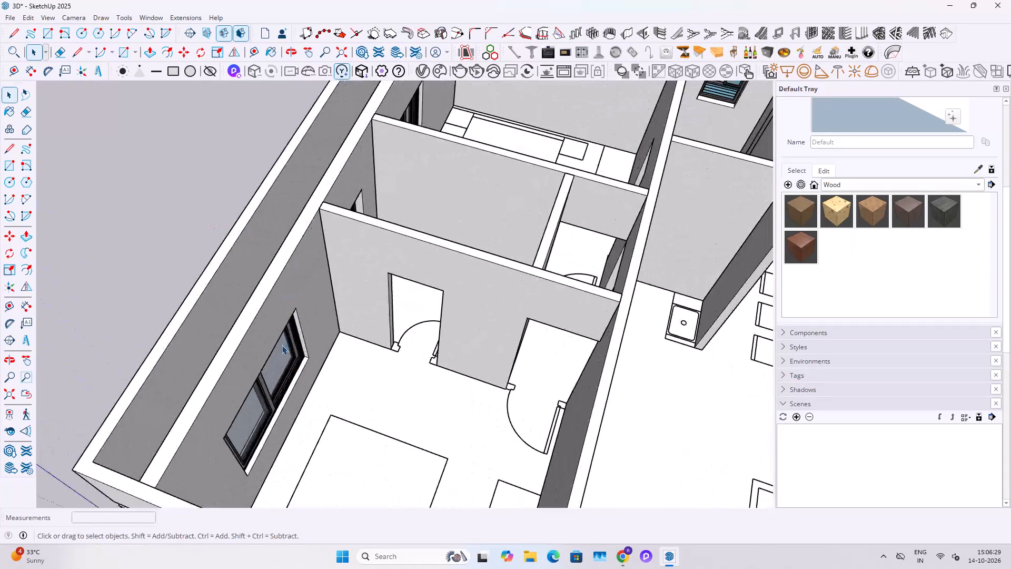
{"action": "middle_click_drag", "start_coordinate": [427, 341], "coordinate": [214, 393]}
{"action": "scroll", "coordinate": [259, 382], "scroll_direction": "up", "scroll_amount": 1}
{"action": "middle_click_drag", "start_coordinate": [312, 362], "coordinate": [386, 263], "text": "shift"}
{"action": "scroll", "coordinate": [434, 261], "scroll_direction": "down", "scroll_amount": 7}
{"action": "middle_click_drag", "start_coordinate": [554, 270], "coordinate": [478, 240]}
{"action": "scroll", "coordinate": [462, 240], "scroll_direction": "up", "scroll_amount": 1}
{"action": "middle_click_drag", "start_coordinate": [650, 267], "coordinate": [481, 282], "text": "shift"}
{"action": "scroll", "coordinate": [486, 267], "scroll_direction": "down", "scroll_amount": 3}
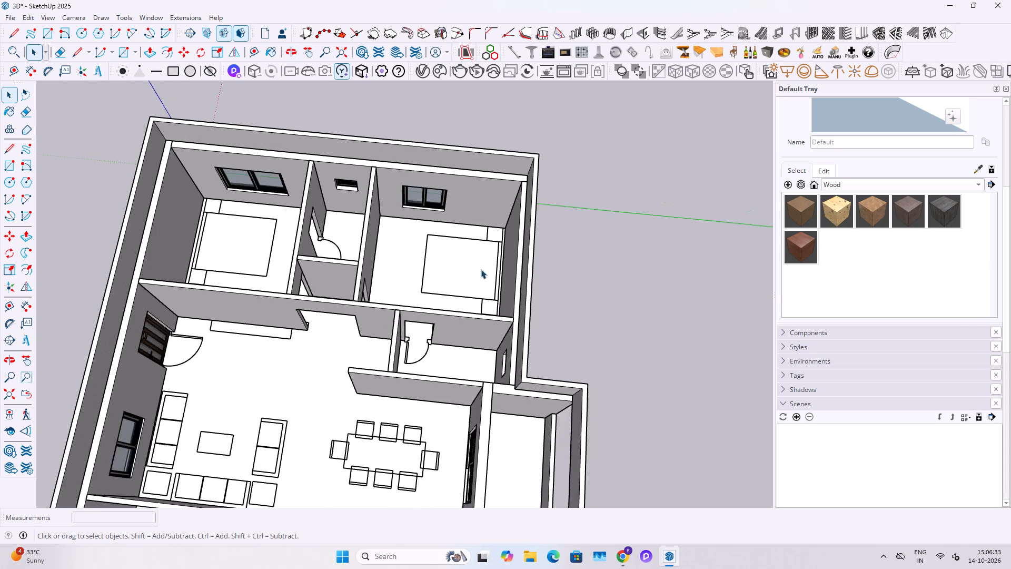
{"action": "middle_click_drag", "start_coordinate": [478, 295], "coordinate": [560, 199]}
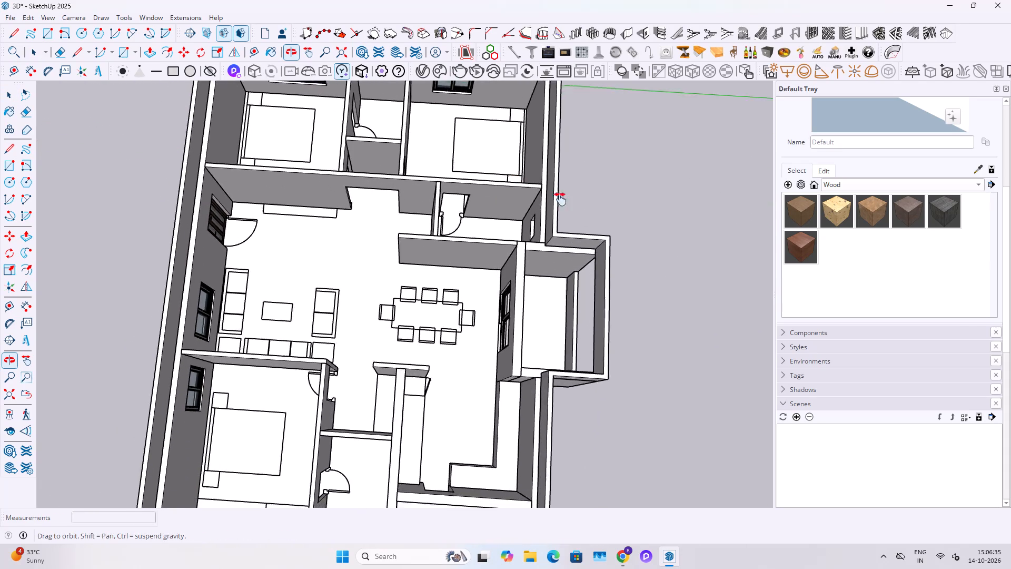
{"action": "middle_click_drag", "start_coordinate": [560, 199], "coordinate": [572, 195]}
Place a vertical guide along the side edge of the bedroom window above the unbuilt floor outline.
{"action": "middle_click_drag", "start_coordinate": [311, 431], "coordinate": [412, 342]}
{"action": "scroll", "coordinate": [389, 410], "scroll_direction": "up", "scroll_amount": 8}
{"action": "middle_click_drag", "start_coordinate": [424, 410], "coordinate": [432, 454]}
{"action": "scroll", "coordinate": [432, 454], "scroll_direction": "up", "scroll_amount": 6}
{"action": "middle_click_drag", "start_coordinate": [536, 437], "coordinate": [323, 403]}
{"action": "middle_click_drag", "start_coordinate": [428, 437], "coordinate": [191, 381]}
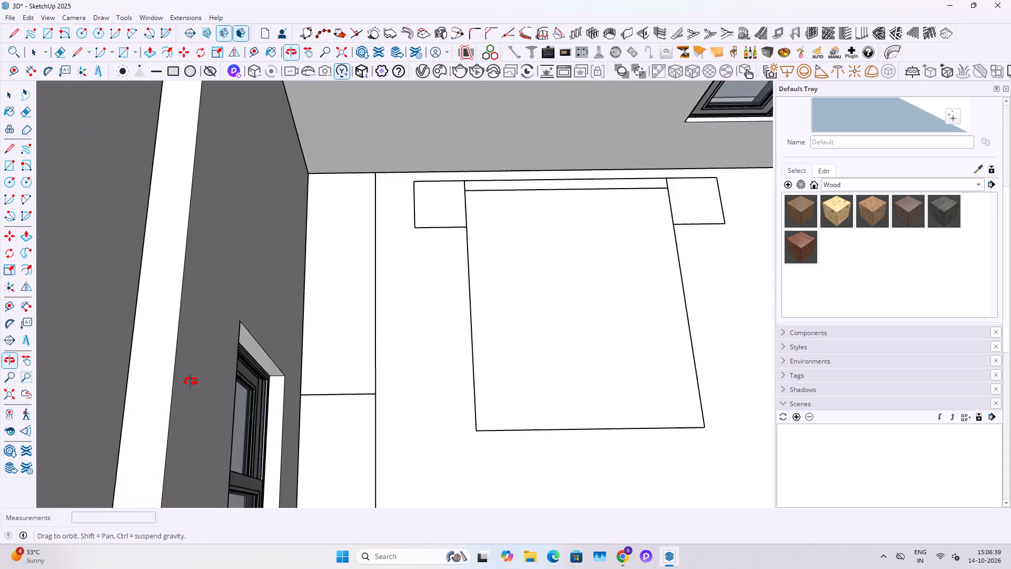
{"action": "middle_click_drag", "start_coordinate": [191, 381], "coordinate": [165, 354]}
{"action": "key", "text": "t"}
{"action": "double_click", "coordinate": [260, 323]}
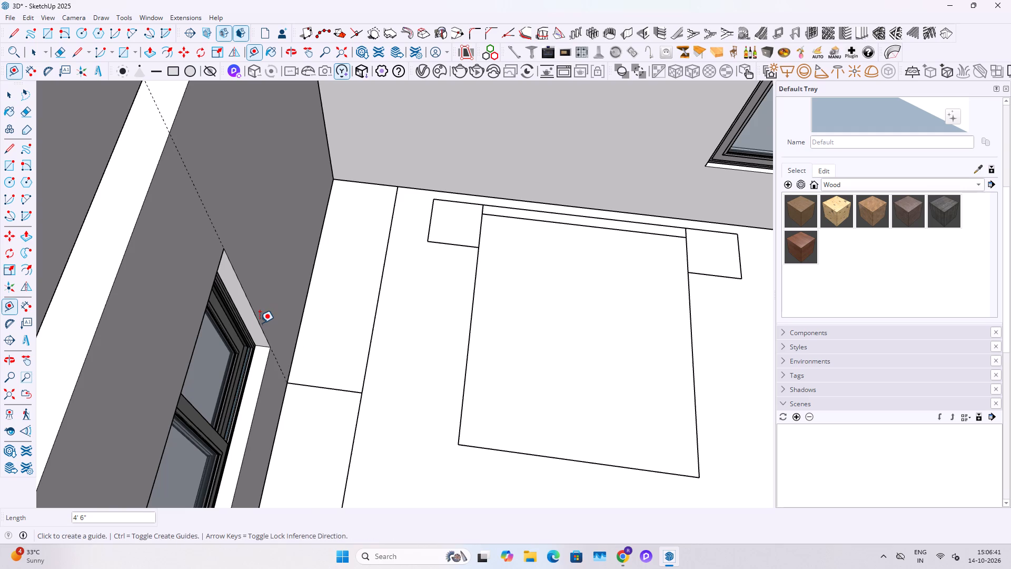
{"action": "middle_click_drag", "start_coordinate": [312, 369], "coordinate": [187, 358]}
{"action": "key", "text": "space"}
Draw a rectangle over the floor outline beneath the bedroom window, from the guide's foot to the outline's corner at the bathroom wall.
{"action": "key", "text": "r"}
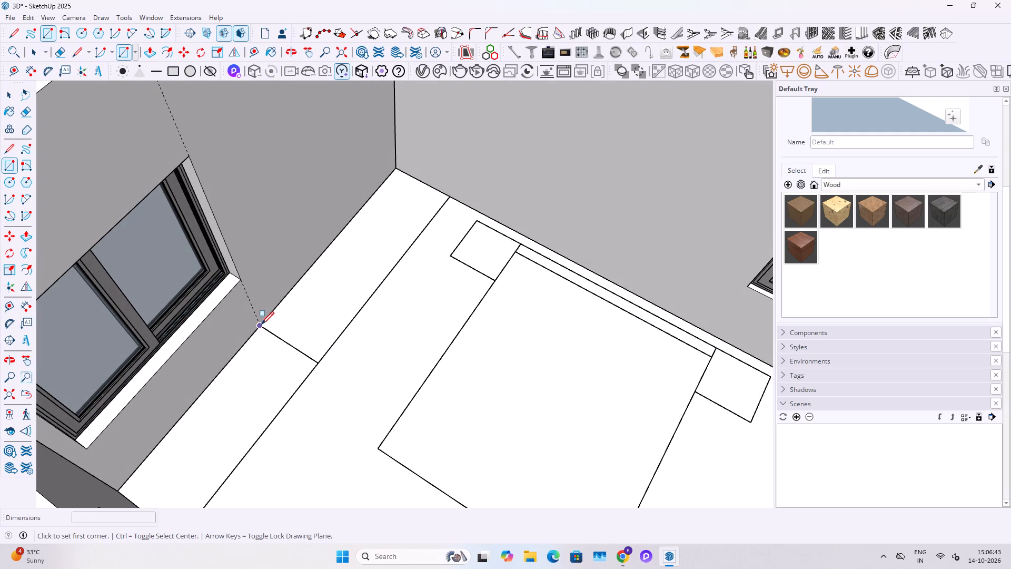
{"action": "left_click", "coordinate": [261, 326]}
{"action": "scroll", "coordinate": [266, 397], "scroll_direction": "down", "scroll_amount": 3}
{"action": "middle_click_drag", "start_coordinate": [261, 416], "coordinate": [269, 385], "text": "shift"}
{"action": "middle_click_drag", "start_coordinate": [244, 438], "coordinate": [215, 463]}
{"action": "scroll", "coordinate": [237, 433], "scroll_direction": "up", "scroll_amount": 3}
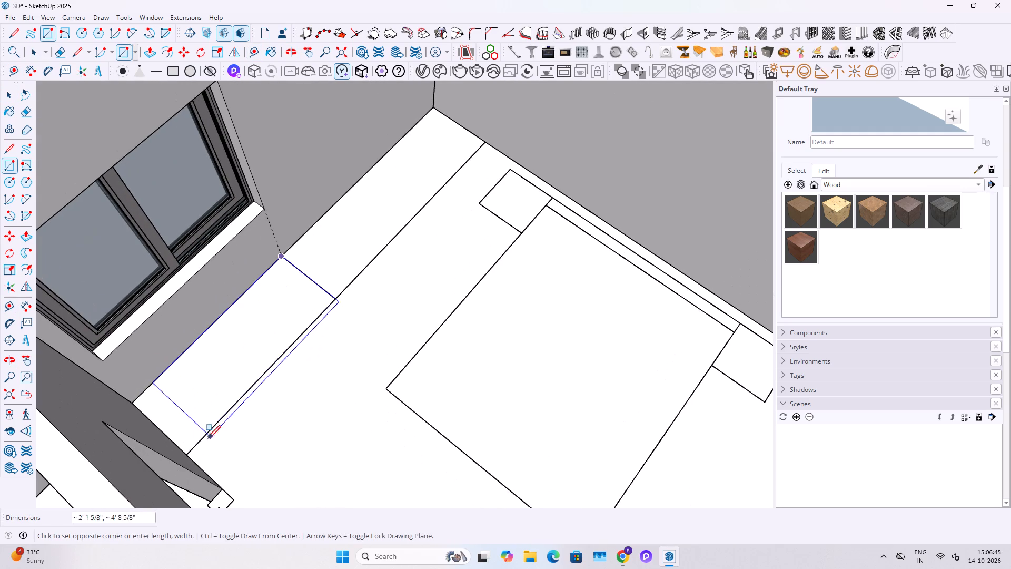
{"action": "left_click", "coordinate": [188, 451]}
{"action": "key", "text": "space"}
Push/Pull the rectangle beneath the bedroom window up 2' 6" into a block.
{"action": "key", "text": "p"}
{"action": "left_click", "coordinate": [214, 403]}
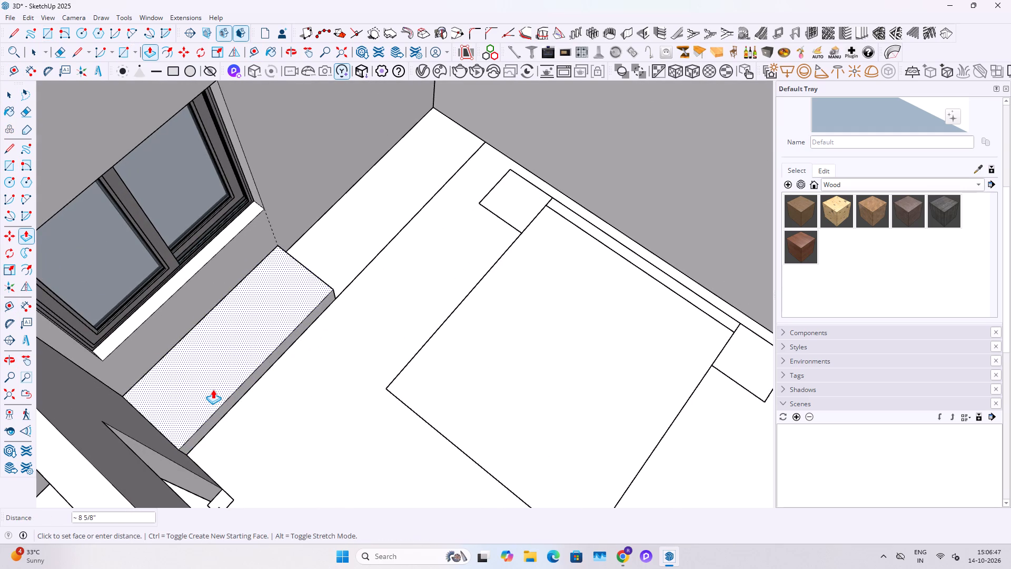
{"action": "key", "text": "2"}
{"action": "key", "text": "apostrophe"}
{"action": "type", "text": "6\""}
{"action": "key", "text": "Return"}
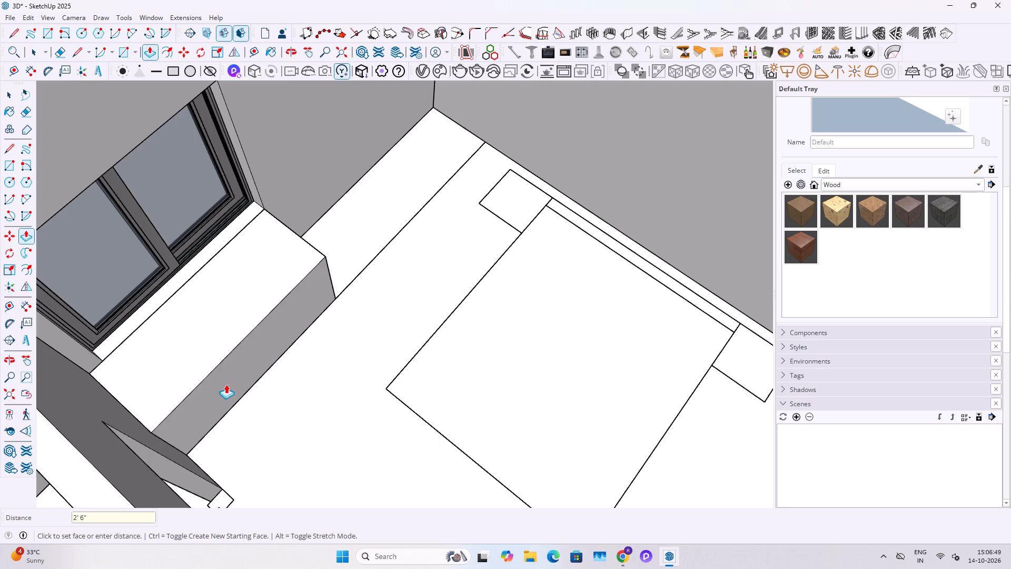
Push the top face of the block under the window down by 1'.
{"action": "middle_click_drag", "start_coordinate": [233, 380], "coordinate": [71, 319]}
{"action": "scroll", "coordinate": [308, 209], "scroll_direction": "up", "scroll_amount": 2}
{"action": "left_click", "coordinate": [310, 204]}
{"action": "key", "text": "1"}
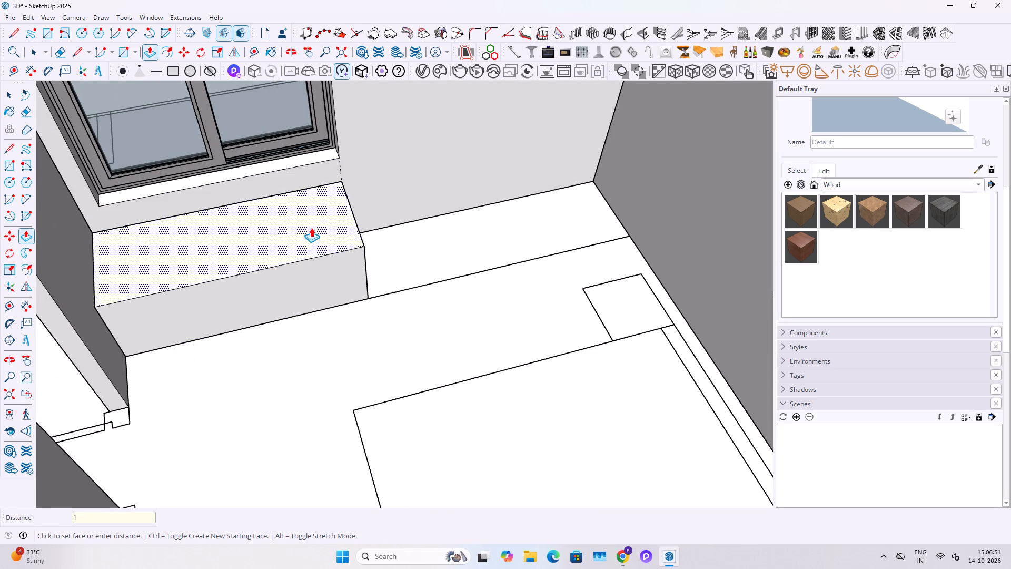
{"action": "key", "text": "apostrophe"}
{"action": "key", "text": "Return"}
Pull the top face of the block under the window up by 6".
{"action": "middle_click_drag", "start_coordinate": [315, 237], "coordinate": [93, 180]}
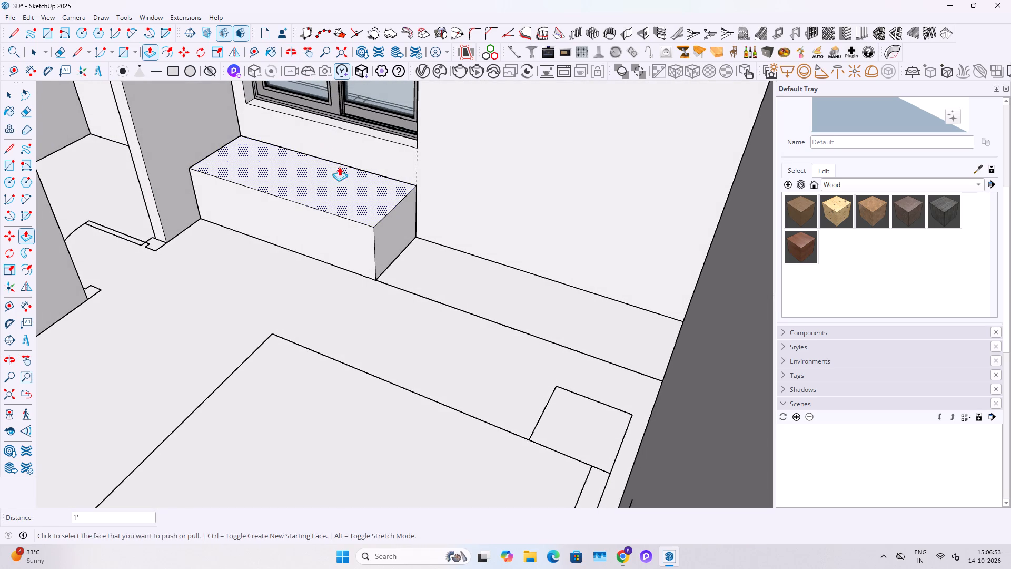
{"action": "left_click", "coordinate": [345, 176]}
{"action": "type", "text": "6\""}
{"action": "key", "text": "Return"}
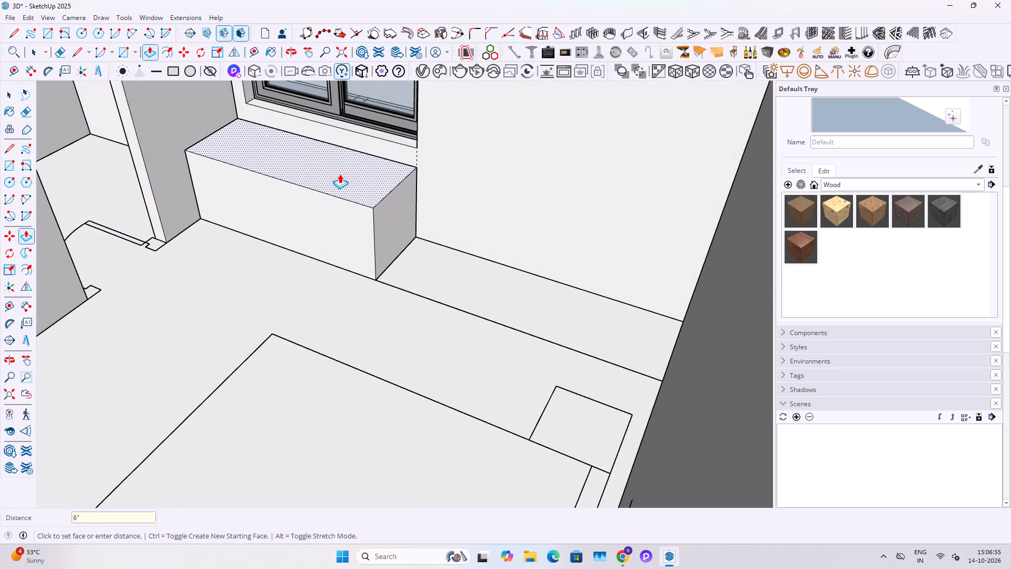
{"action": "key", "text": "space"}
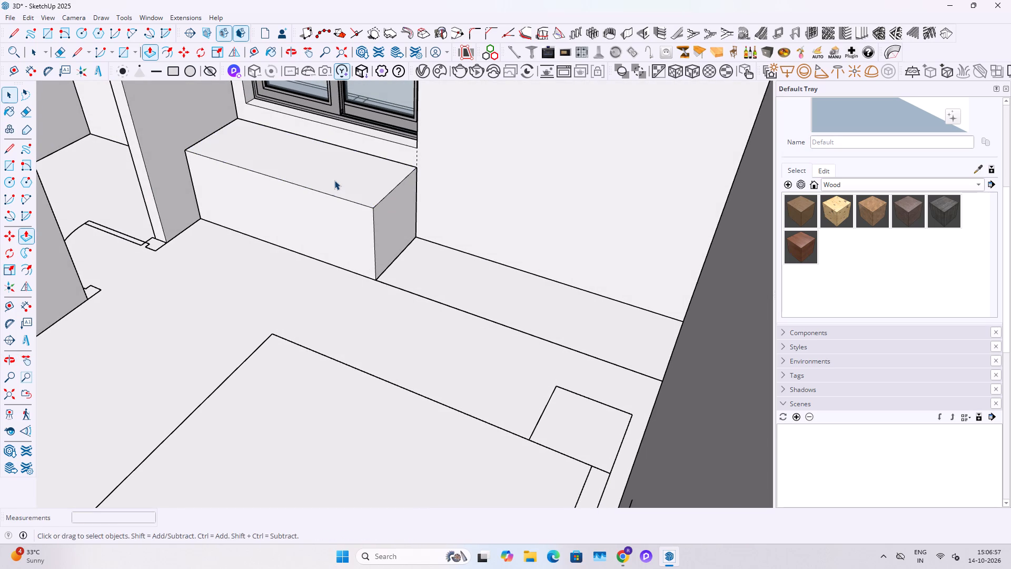
Make the whole block under the bedroom window a group.
{"action": "triple_click", "coordinate": [333, 182]}
{"action": "right_click", "coordinate": [331, 182]}
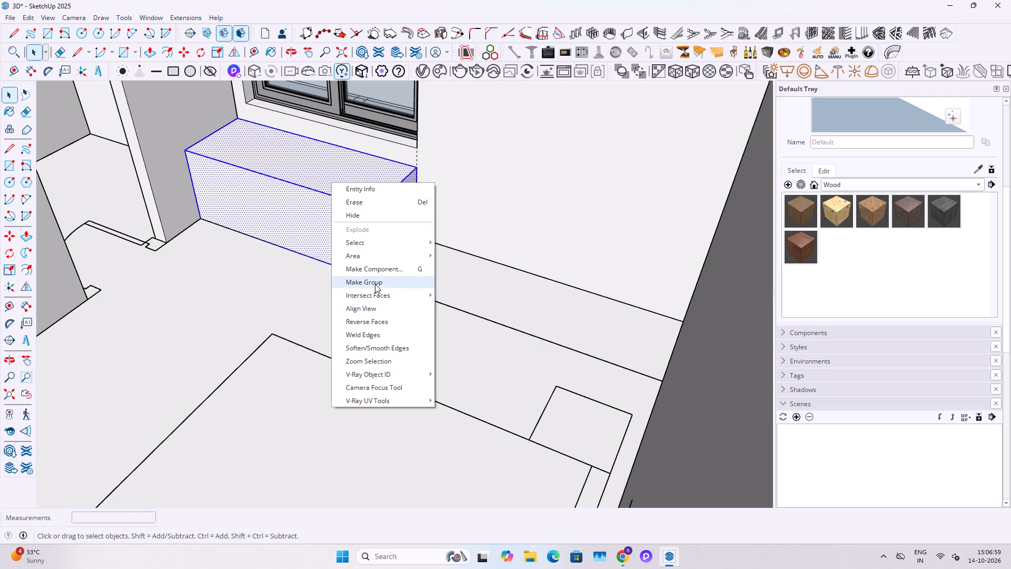
{"action": "left_click", "coordinate": [375, 284]}
Clear the selection and examine the block in the context of the bedroom and neighbouring rooms.
{"action": "scroll", "coordinate": [413, 269], "scroll_direction": "down", "scroll_amount": 7}
{"action": "middle_click", "coordinate": [423, 282]}
{"action": "scroll", "coordinate": [423, 284], "scroll_direction": "up", "scroll_amount": 1}
{"action": "middle_click_drag", "start_coordinate": [426, 283], "coordinate": [555, 316]}
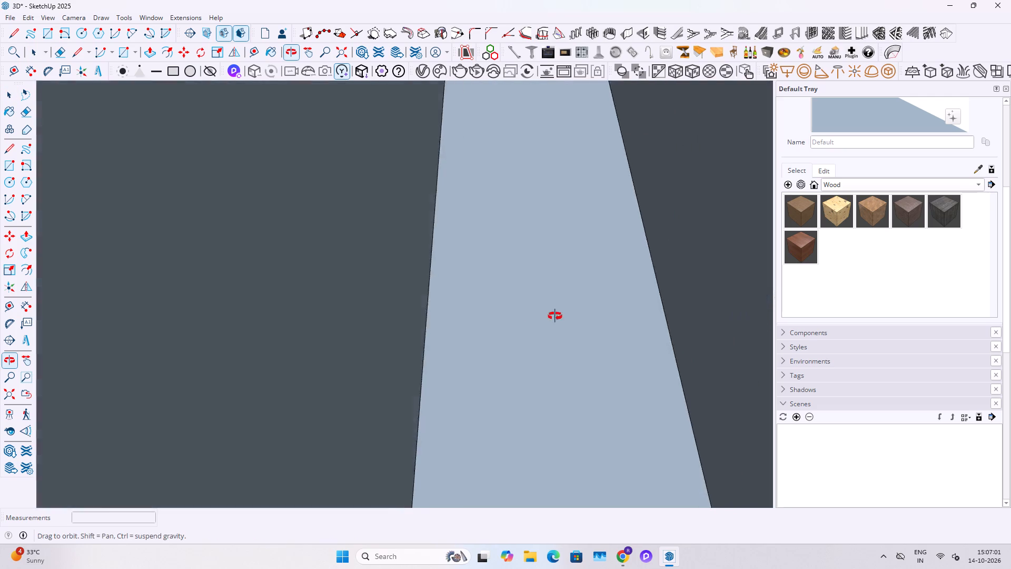
{"action": "middle_click_drag", "start_coordinate": [555, 316], "coordinate": [584, 320]}
{"action": "scroll", "coordinate": [584, 319], "scroll_direction": "down", "scroll_amount": 20}
{"action": "scroll", "coordinate": [584, 319], "scroll_direction": "down", "scroll_amount": 20}
{"action": "scroll", "coordinate": [584, 319], "scroll_direction": "down", "scroll_amount": 1}
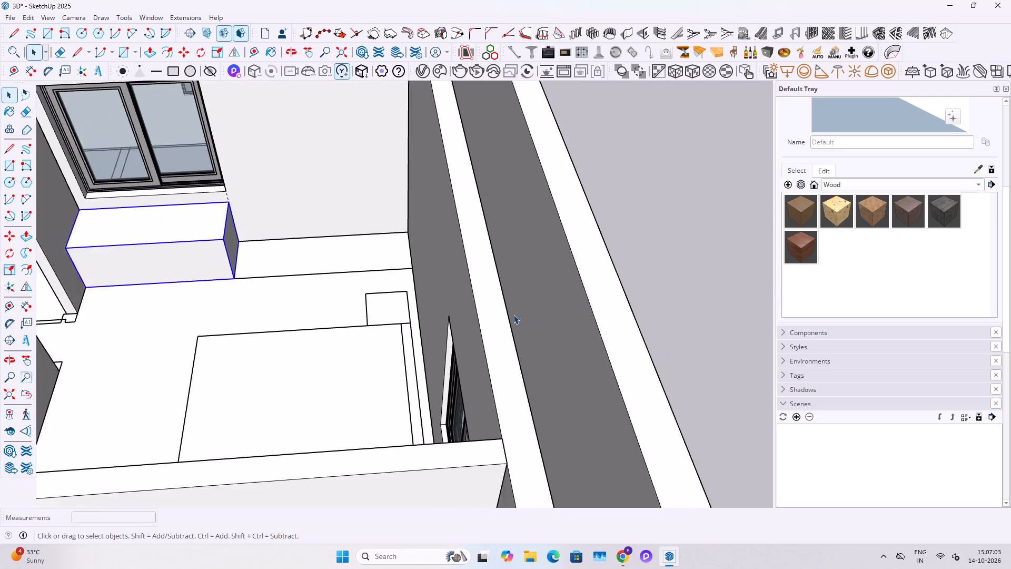
{"action": "scroll", "coordinate": [513, 315], "scroll_direction": "down", "scroll_amount": 13}
{"action": "left_click", "coordinate": [672, 296]}
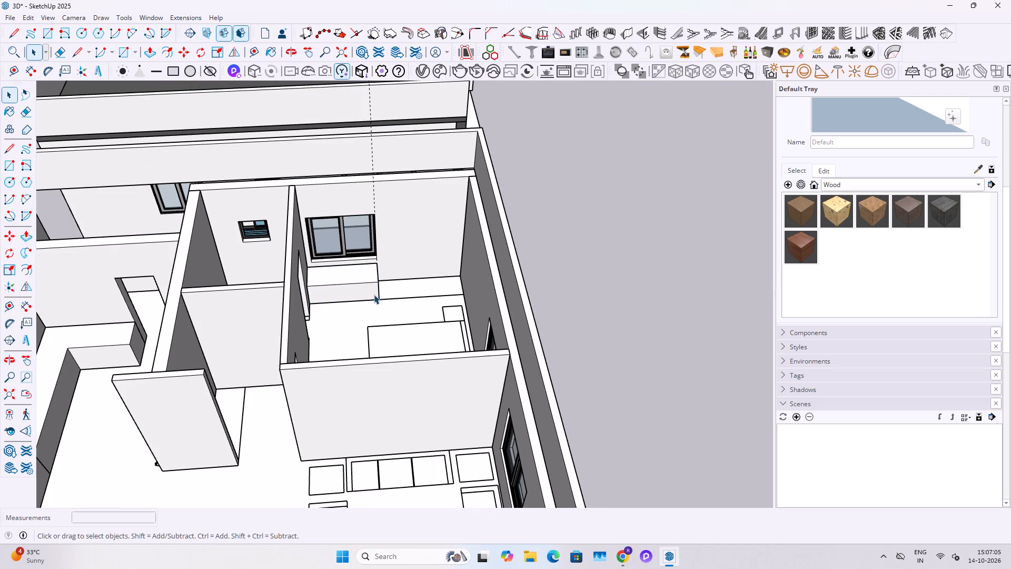
{"action": "middle_click_drag", "start_coordinate": [364, 296], "coordinate": [467, 387], "text": "shift"}
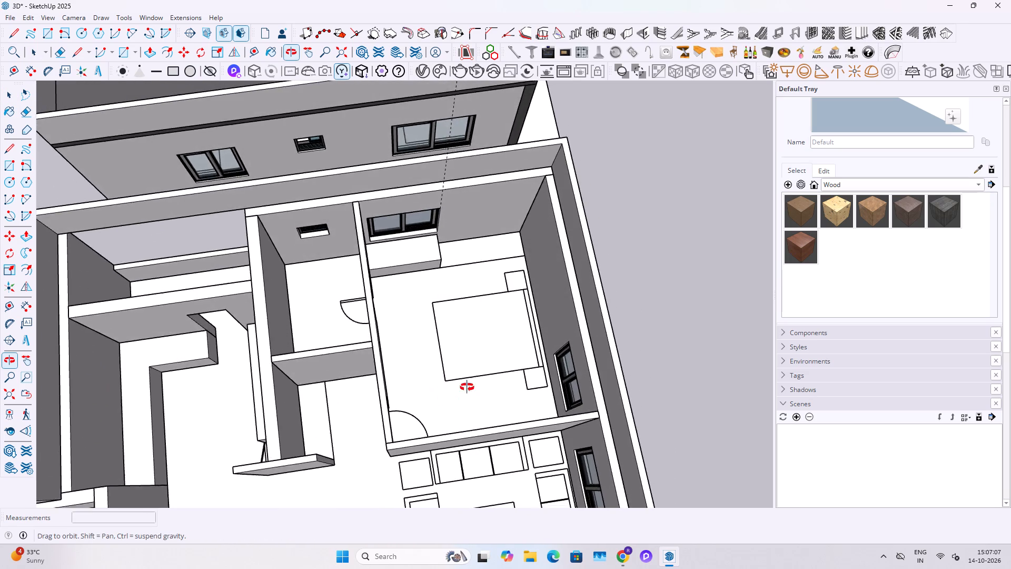
{"action": "middle_click_drag", "start_coordinate": [467, 387], "coordinate": [549, 316], "text": "shift"}
{"action": "scroll", "coordinate": [383, 372], "scroll_direction": "up", "scroll_amount": 4}
Save the model, purging its unused items.
{"action": "key", "text": "ctrl+s"}
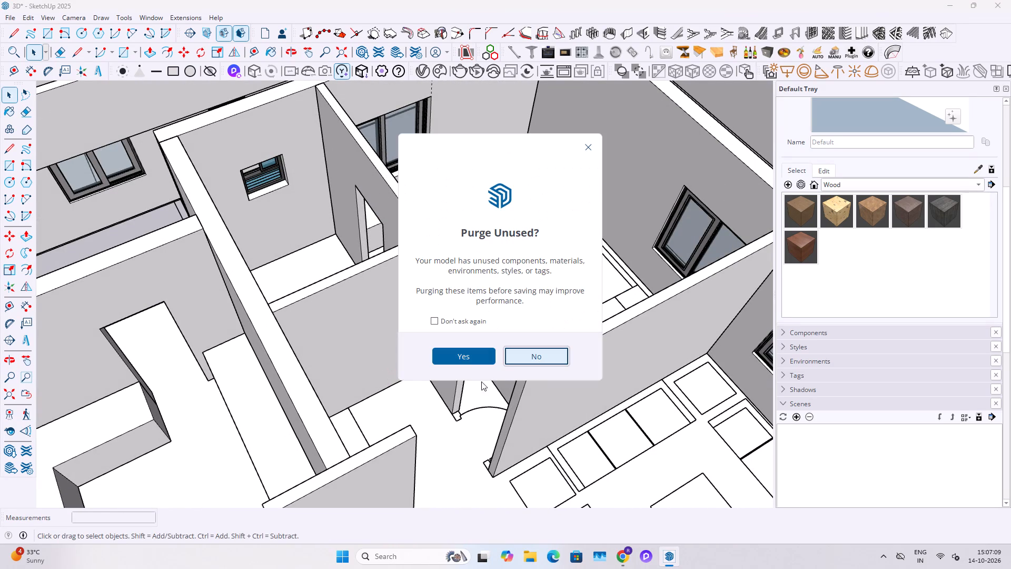
{"action": "left_click", "coordinate": [471, 365]}
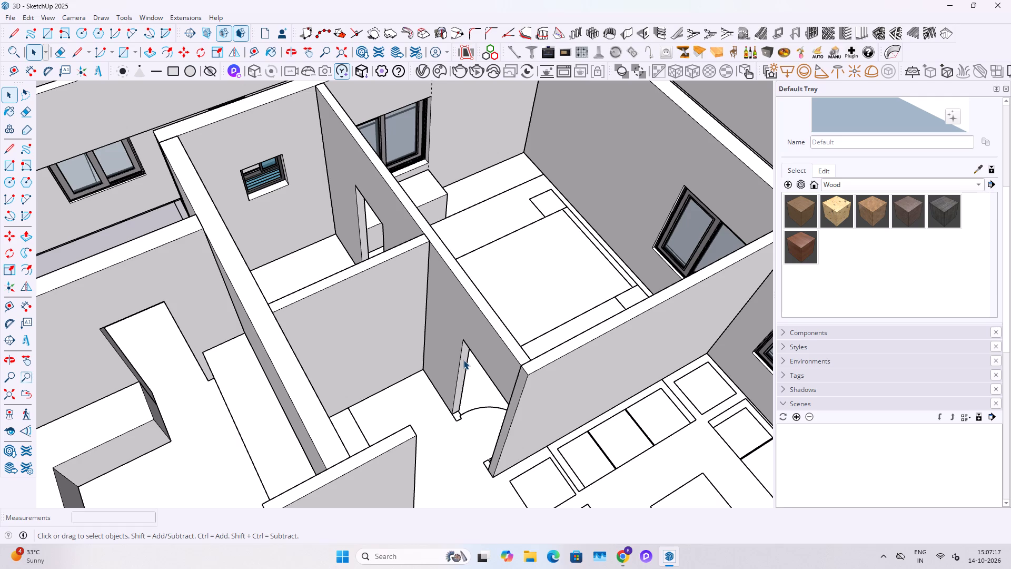
{"action": "key", "text": "Escape"}
{"action": "key", "text": "Escape"}
Inspect the sofa outlines in the living room, including the cushion dividing lines of the three-seater.
{"action": "scroll", "coordinate": [428, 347], "scroll_direction": "down", "scroll_amount": 7}
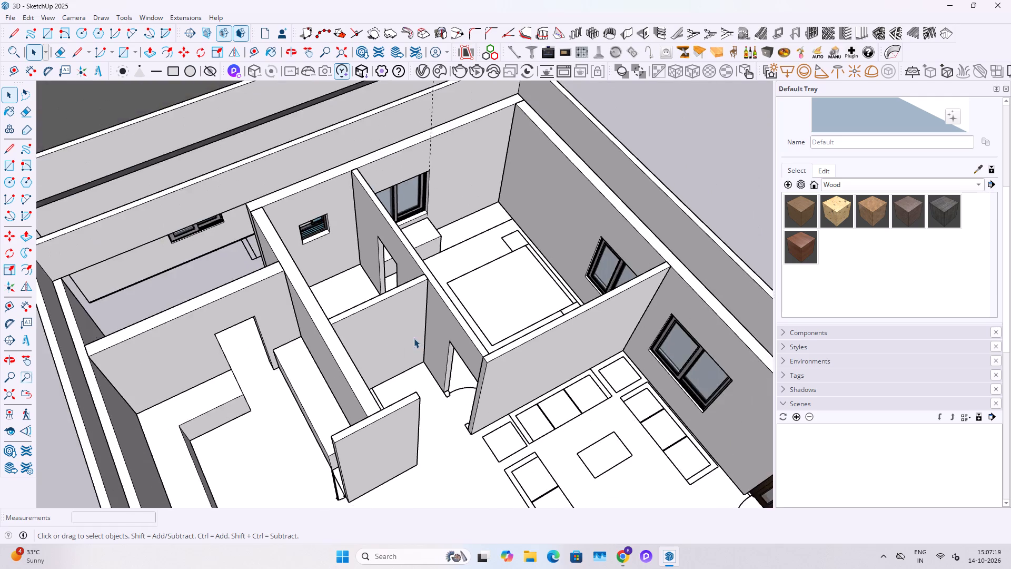
{"action": "scroll", "coordinate": [414, 338], "scroll_direction": "down", "scroll_amount": 7}
{"action": "left_click", "coordinate": [615, 213]}
{"action": "scroll", "coordinate": [443, 397], "scroll_direction": "up", "scroll_amount": 11}
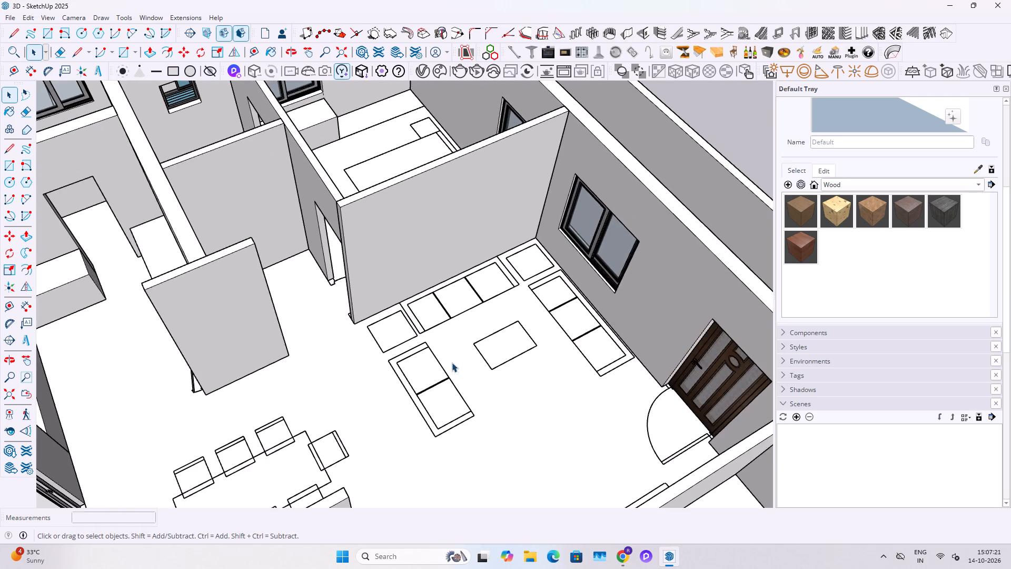
{"action": "middle_click_drag", "start_coordinate": [452, 362], "coordinate": [468, 364]}
{"action": "scroll", "coordinate": [453, 365], "scroll_direction": "up", "scroll_amount": 9}
{"action": "scroll", "coordinate": [460, 222], "scroll_direction": "up", "scroll_amount": 9}
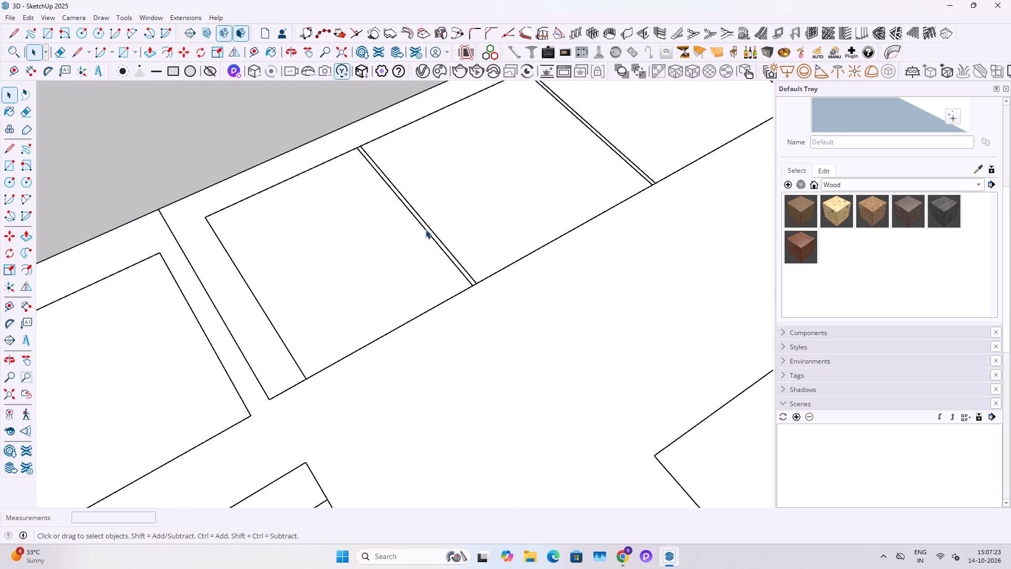
{"action": "middle_click_drag", "start_coordinate": [421, 229], "coordinate": [392, 332]}
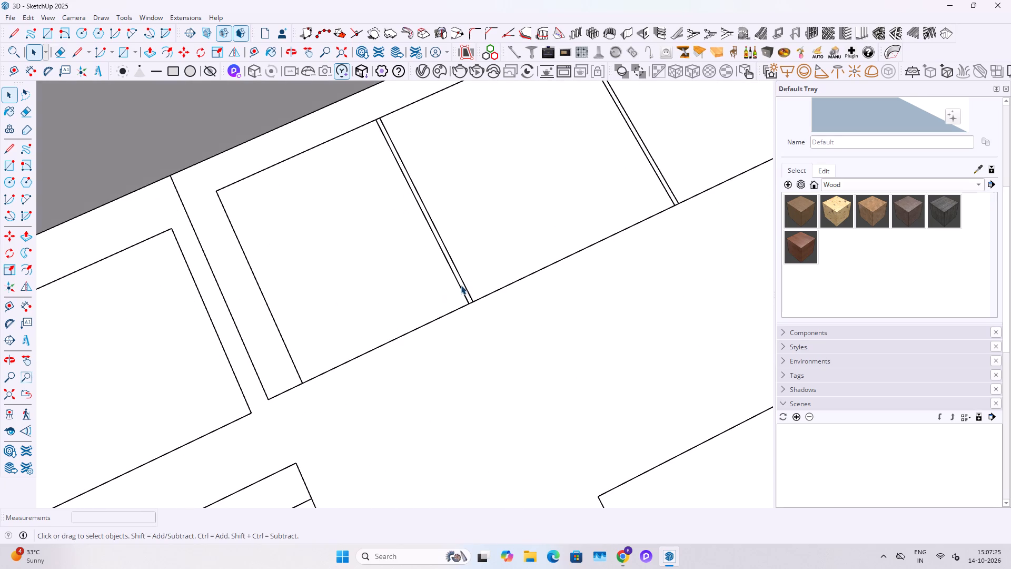
{"action": "triple_click", "coordinate": [461, 285]}
{"action": "left_click", "coordinate": [461, 285]}
{"action": "key", "text": "Escape"}
{"action": "key", "text": "Escape"}
{"action": "scroll", "coordinate": [394, 317], "scroll_direction": "down", "scroll_amount": 15}
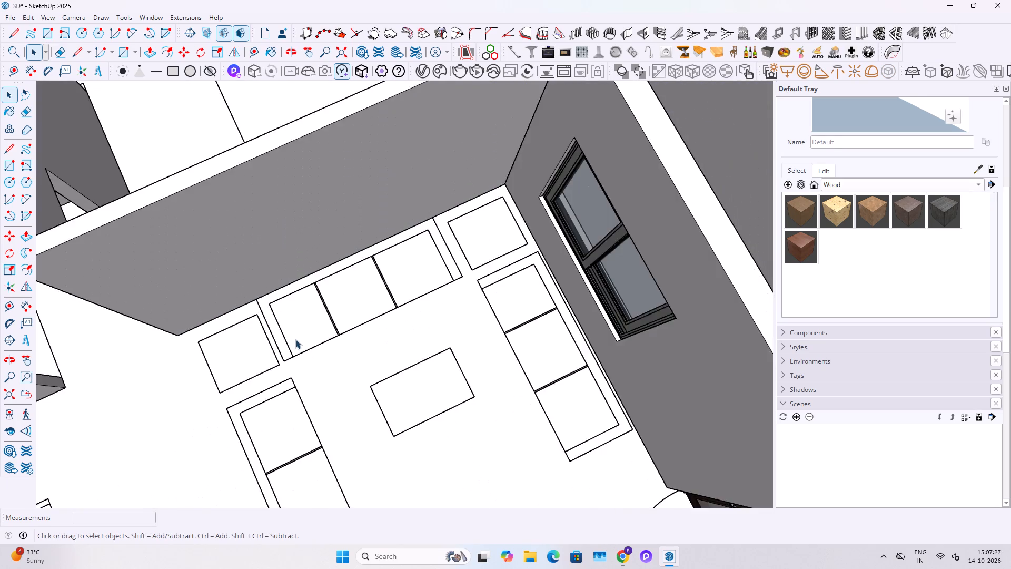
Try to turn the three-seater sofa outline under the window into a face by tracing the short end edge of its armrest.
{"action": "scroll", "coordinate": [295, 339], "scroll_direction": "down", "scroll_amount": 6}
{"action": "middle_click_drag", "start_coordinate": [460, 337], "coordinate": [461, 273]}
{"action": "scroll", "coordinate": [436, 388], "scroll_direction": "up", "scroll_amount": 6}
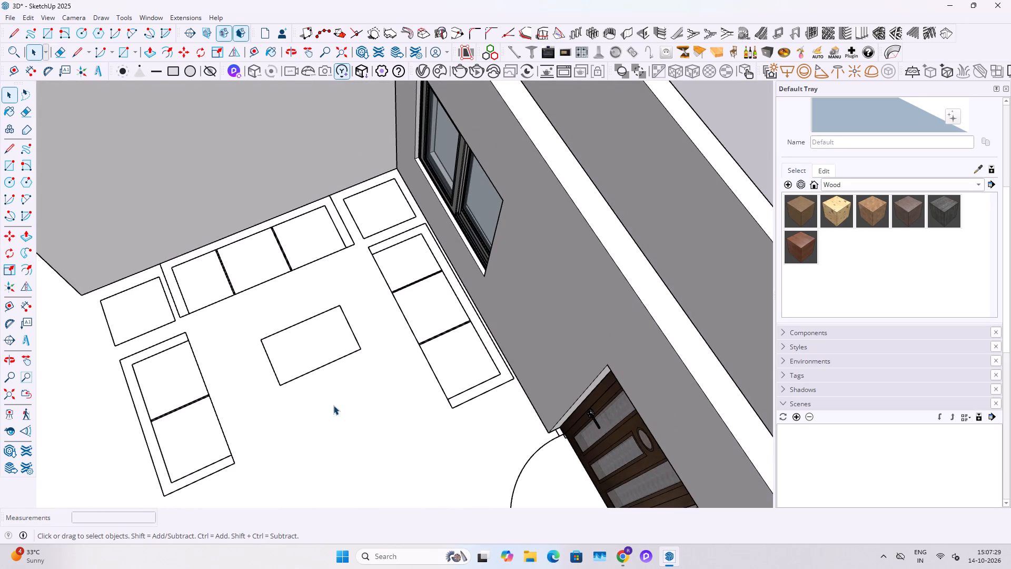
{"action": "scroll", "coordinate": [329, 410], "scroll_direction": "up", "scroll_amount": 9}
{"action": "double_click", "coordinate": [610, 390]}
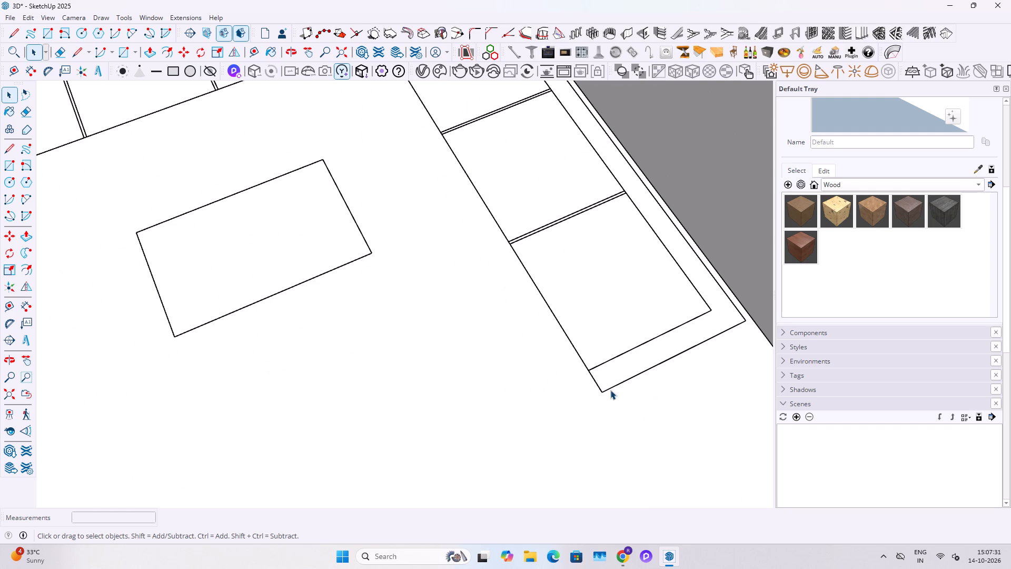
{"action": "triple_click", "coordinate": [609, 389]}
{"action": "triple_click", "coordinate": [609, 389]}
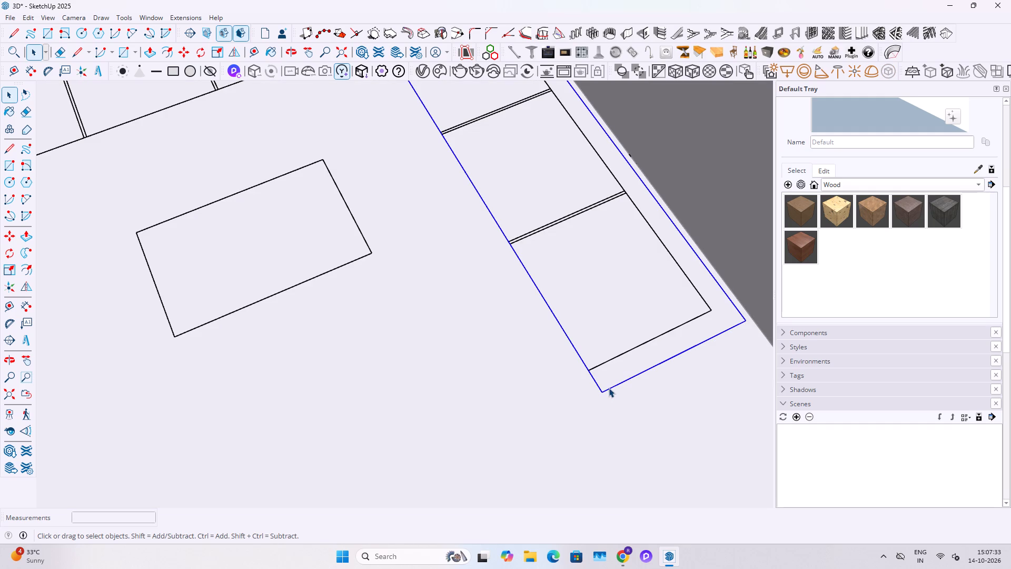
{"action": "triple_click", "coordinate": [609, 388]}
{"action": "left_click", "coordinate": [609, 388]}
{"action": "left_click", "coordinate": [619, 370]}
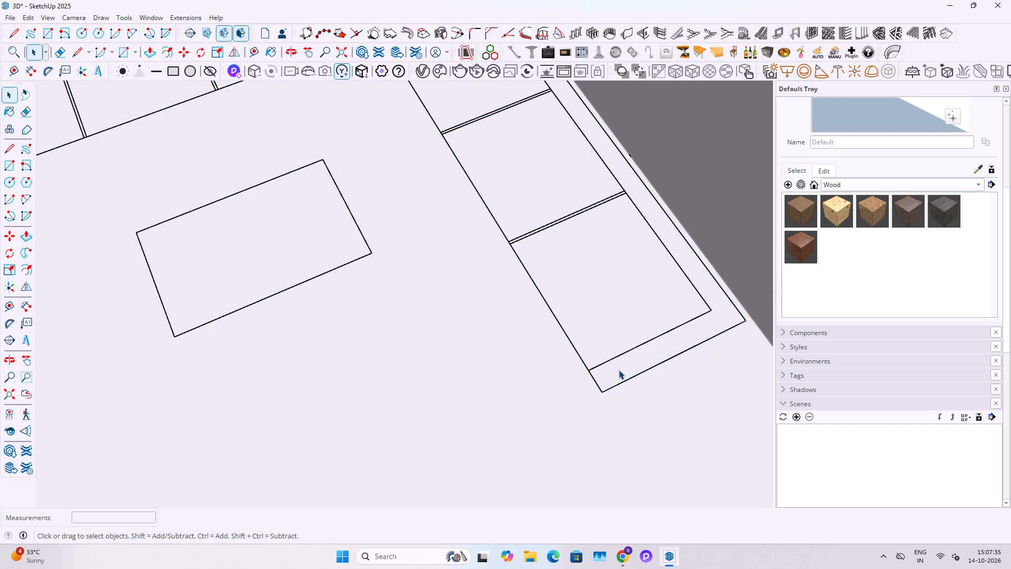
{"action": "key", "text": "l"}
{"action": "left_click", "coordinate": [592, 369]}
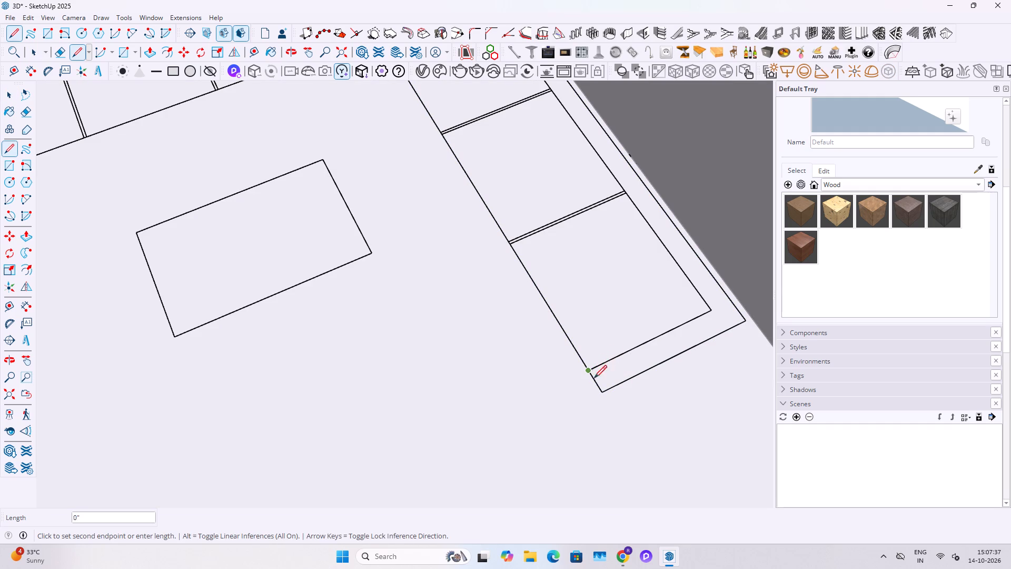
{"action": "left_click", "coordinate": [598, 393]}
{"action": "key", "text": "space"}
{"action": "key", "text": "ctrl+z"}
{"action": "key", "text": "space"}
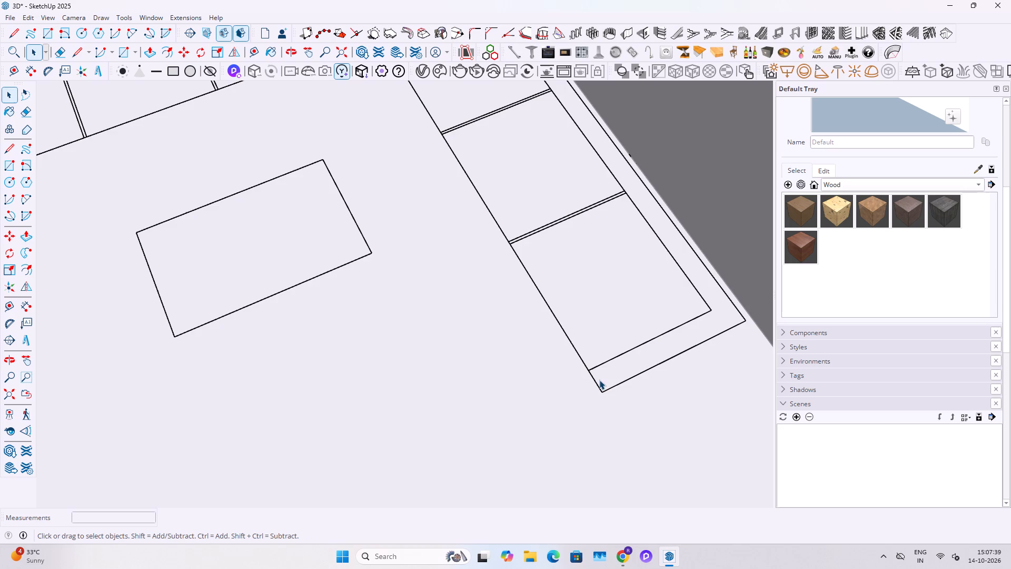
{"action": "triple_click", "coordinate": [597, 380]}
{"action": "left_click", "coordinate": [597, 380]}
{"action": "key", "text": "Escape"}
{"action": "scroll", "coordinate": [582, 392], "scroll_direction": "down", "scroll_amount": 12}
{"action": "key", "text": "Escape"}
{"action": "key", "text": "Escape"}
Hide the floor group beneath the living-room furniture outlines.
{"action": "right_click", "coordinate": [426, 435]}
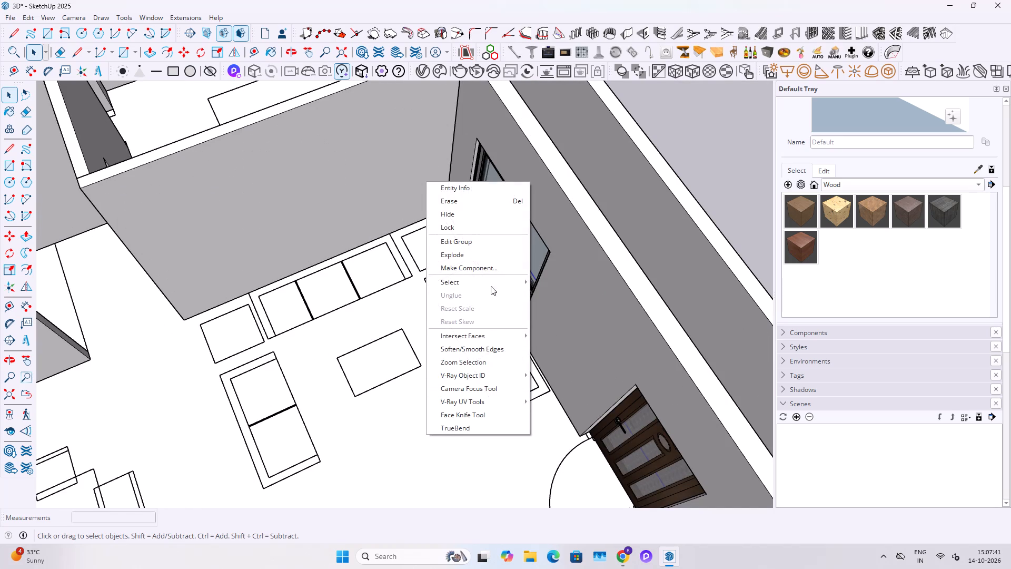
{"action": "left_click", "coordinate": [461, 215]}
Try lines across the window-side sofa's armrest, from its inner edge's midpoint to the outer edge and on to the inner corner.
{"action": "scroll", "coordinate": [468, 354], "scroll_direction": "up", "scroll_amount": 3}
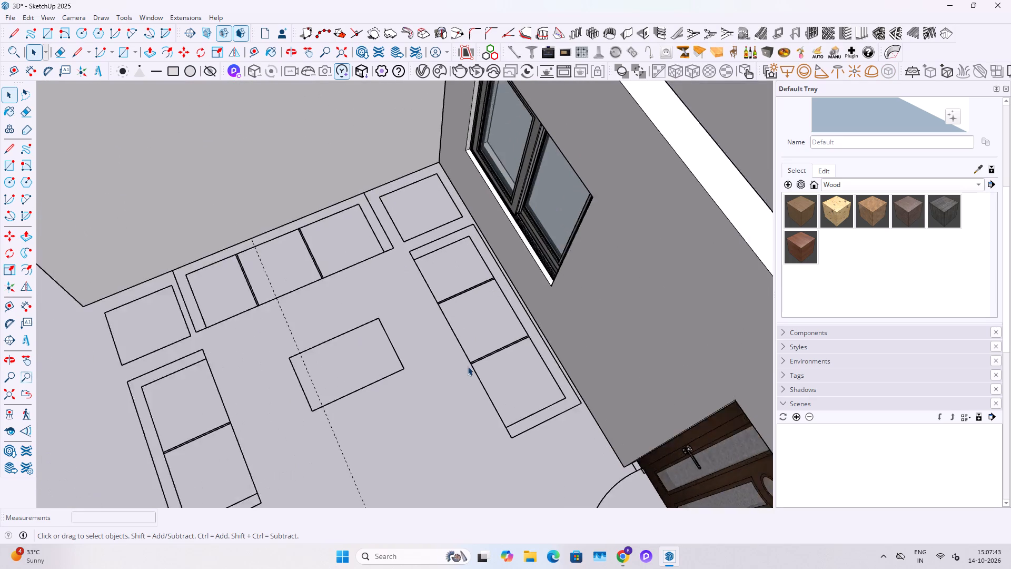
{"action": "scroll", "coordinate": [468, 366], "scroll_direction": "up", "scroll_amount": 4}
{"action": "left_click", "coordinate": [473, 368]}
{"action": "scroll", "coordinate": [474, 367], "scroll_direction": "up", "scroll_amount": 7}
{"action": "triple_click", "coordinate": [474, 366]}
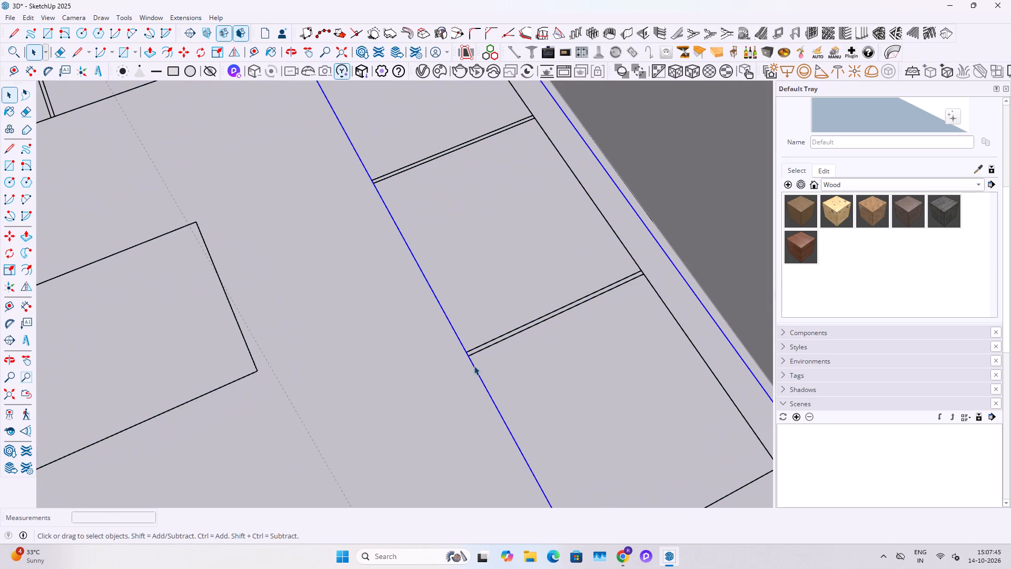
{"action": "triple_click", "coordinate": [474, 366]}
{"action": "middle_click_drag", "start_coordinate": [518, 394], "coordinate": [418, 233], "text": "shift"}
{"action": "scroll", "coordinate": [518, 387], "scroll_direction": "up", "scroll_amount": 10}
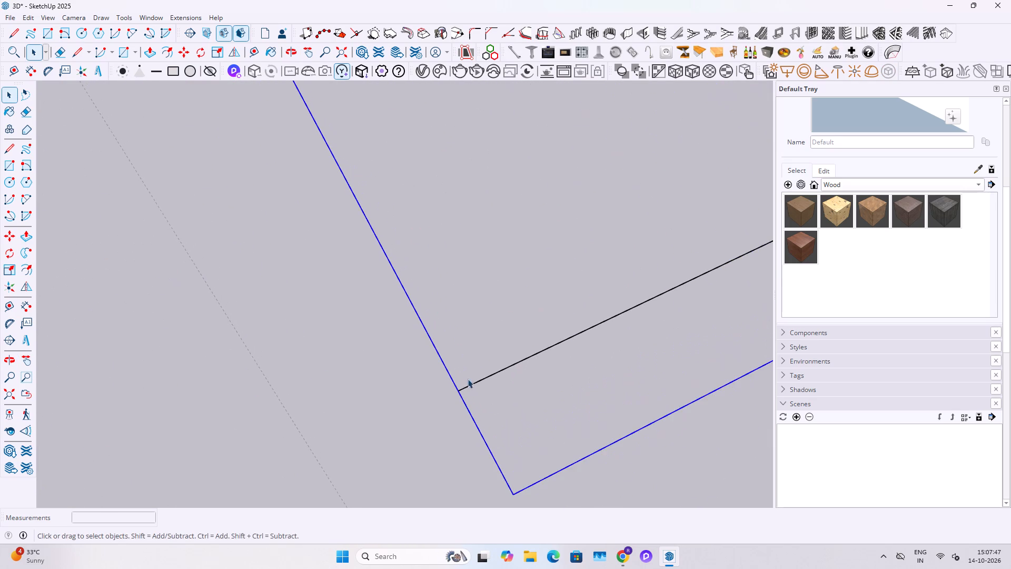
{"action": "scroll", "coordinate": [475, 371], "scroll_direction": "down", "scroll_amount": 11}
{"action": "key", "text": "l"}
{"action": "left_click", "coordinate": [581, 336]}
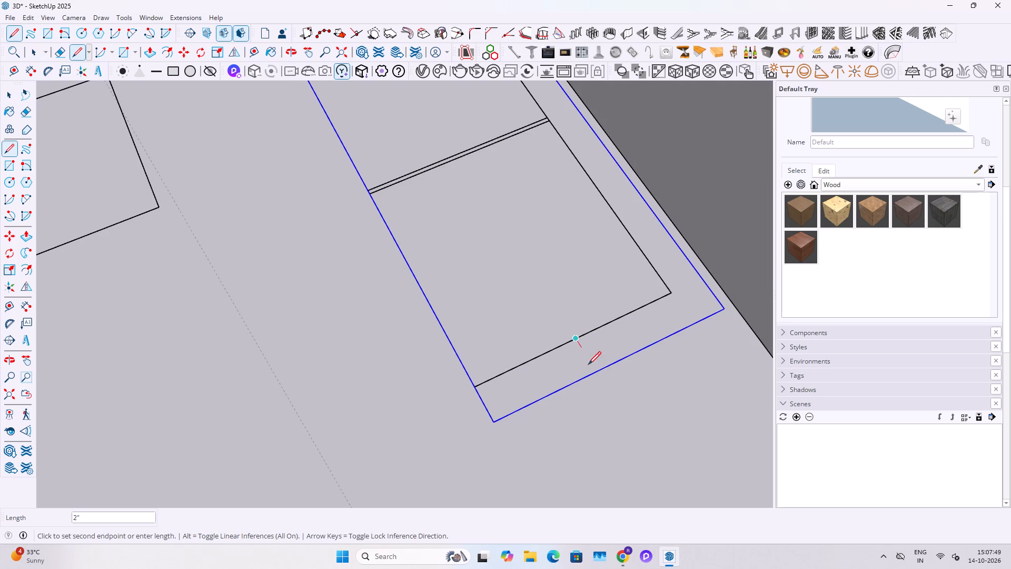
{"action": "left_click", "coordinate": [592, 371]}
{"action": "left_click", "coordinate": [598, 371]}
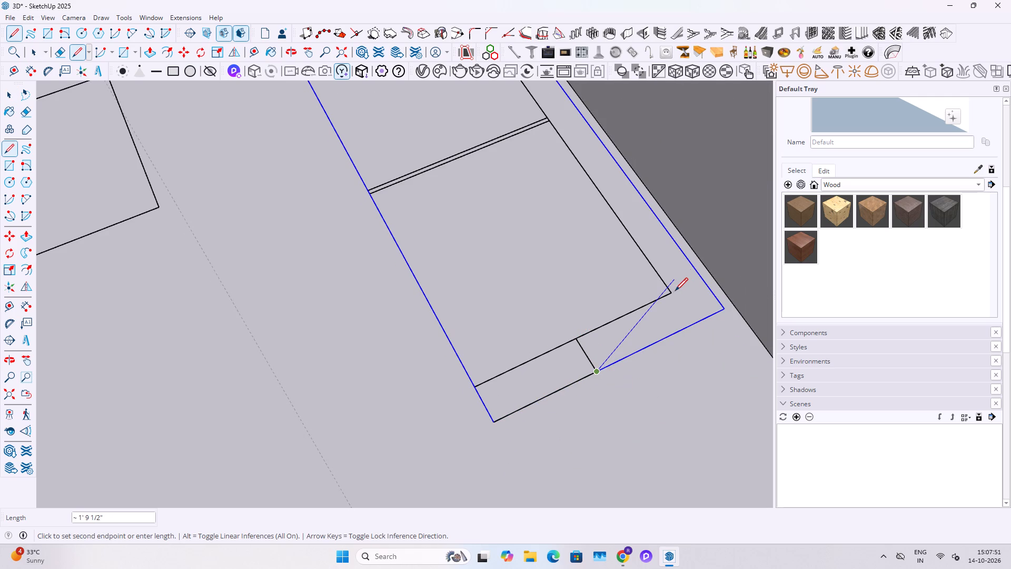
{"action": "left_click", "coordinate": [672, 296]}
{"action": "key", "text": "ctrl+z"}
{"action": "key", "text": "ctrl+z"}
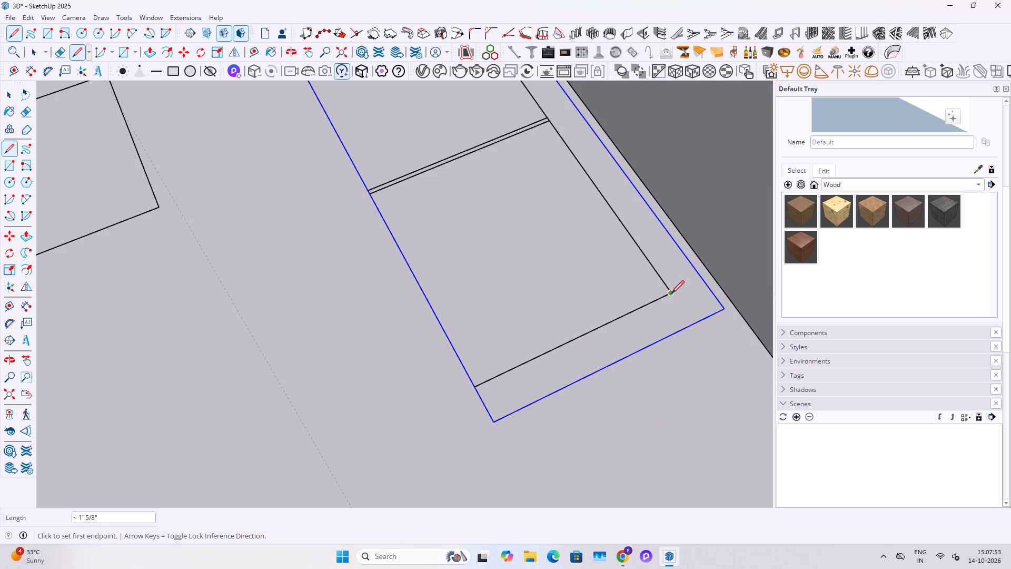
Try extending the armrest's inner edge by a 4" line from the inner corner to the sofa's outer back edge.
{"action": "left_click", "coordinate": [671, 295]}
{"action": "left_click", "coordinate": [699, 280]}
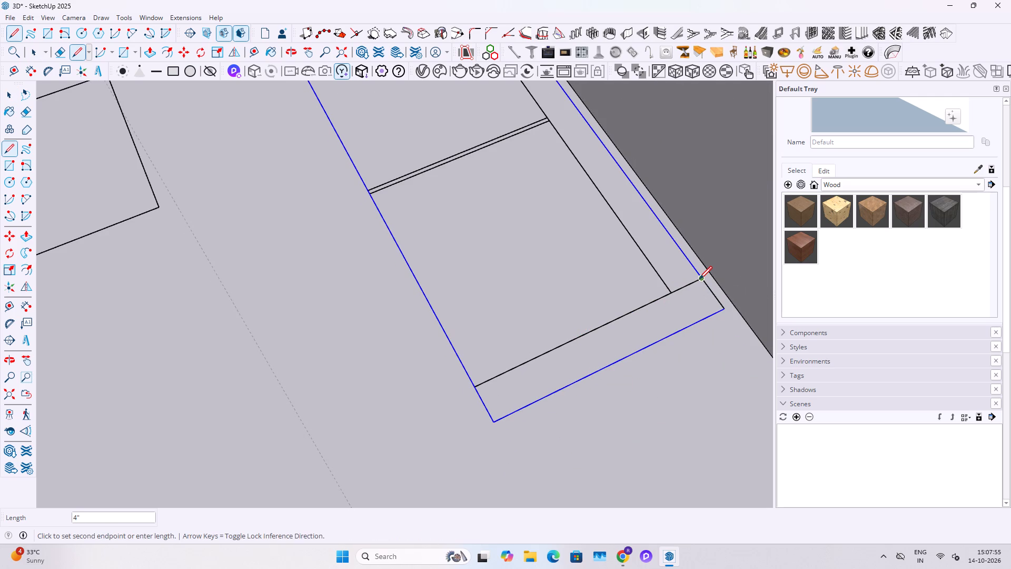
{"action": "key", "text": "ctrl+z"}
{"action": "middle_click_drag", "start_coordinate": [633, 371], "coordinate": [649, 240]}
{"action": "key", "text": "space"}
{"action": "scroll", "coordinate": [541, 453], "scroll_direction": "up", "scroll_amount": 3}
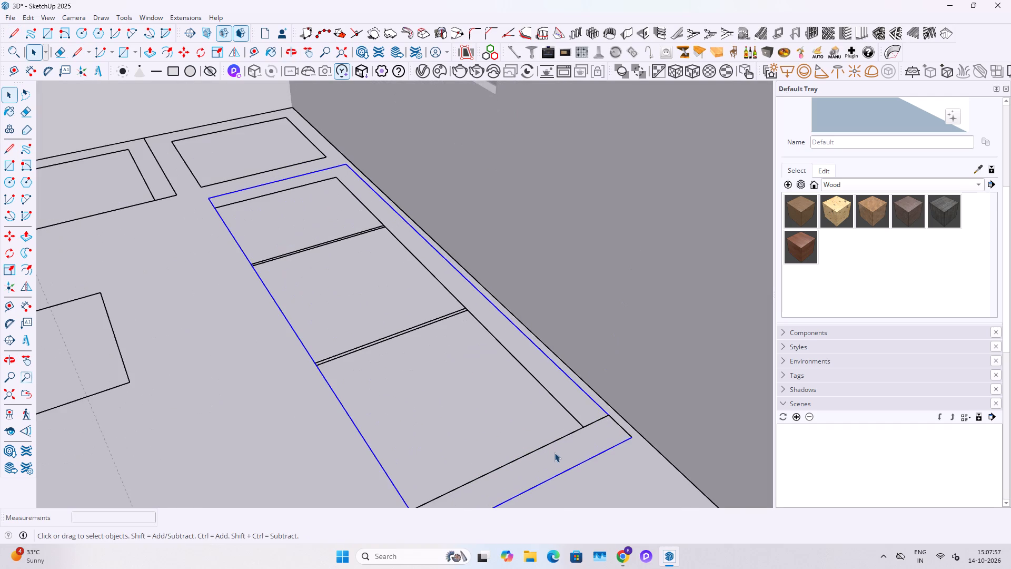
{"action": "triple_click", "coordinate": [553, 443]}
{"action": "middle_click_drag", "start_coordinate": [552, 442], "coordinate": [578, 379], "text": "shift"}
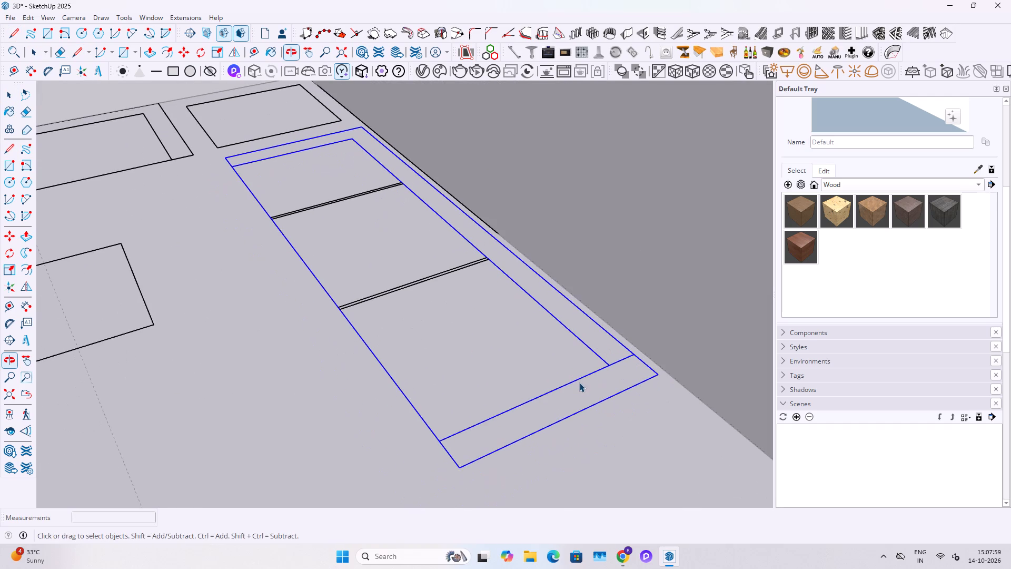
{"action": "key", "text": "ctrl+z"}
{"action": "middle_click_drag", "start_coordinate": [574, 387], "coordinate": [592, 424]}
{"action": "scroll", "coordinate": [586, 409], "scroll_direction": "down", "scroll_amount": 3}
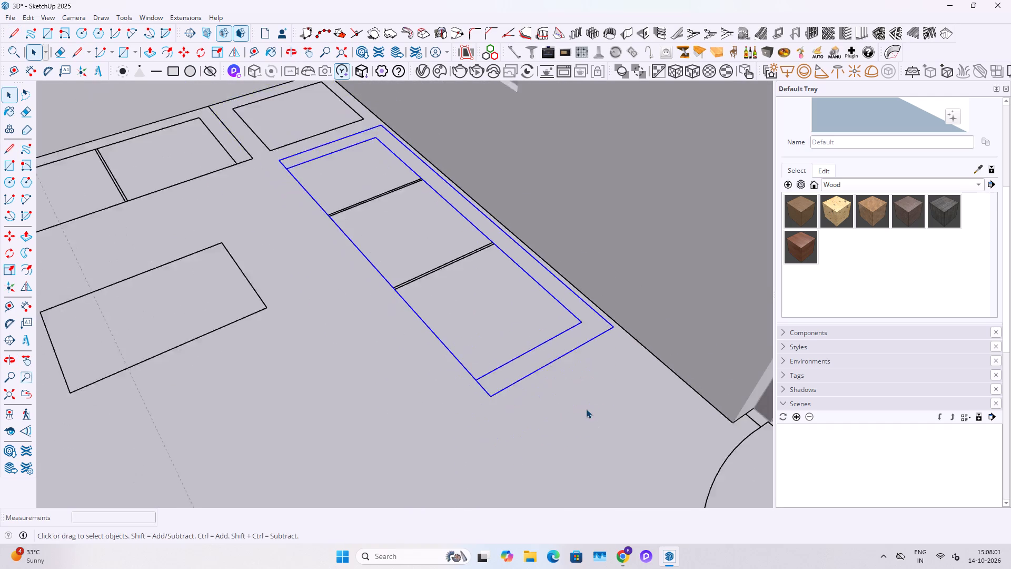
Draw a rectangle corner to corner over the window-side three-seater sofa outline to fill it with faces.
{"action": "scroll", "coordinate": [586, 409], "scroll_direction": "down", "scroll_amount": 4}
{"action": "key", "text": "r"}
{"action": "left_click", "coordinate": [318, 192]}
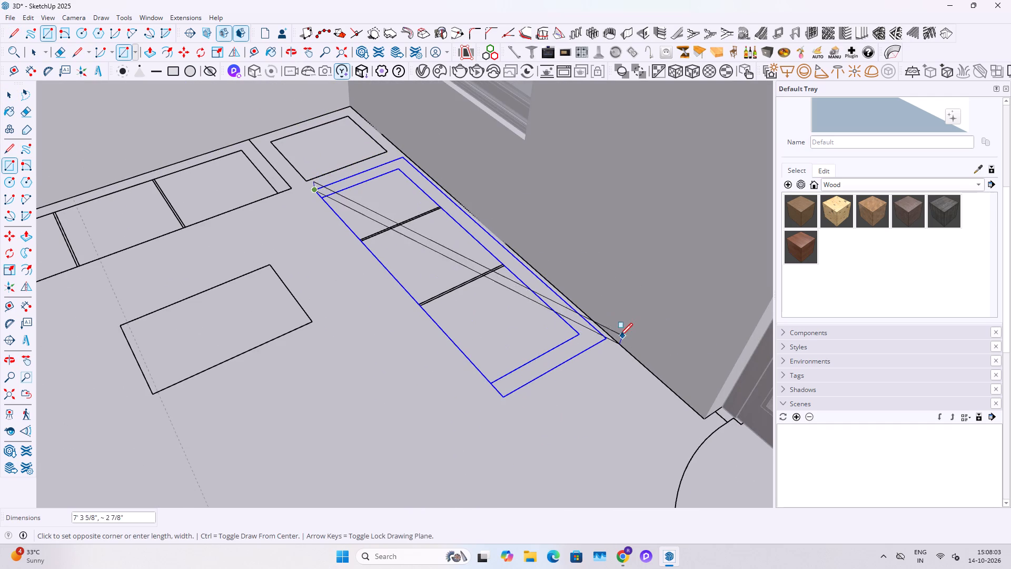
{"action": "left_click", "coordinate": [601, 341]}
{"action": "key", "text": "space"}
Check how the sofa base is divided into separate faces for the frame, the seats and the strips between them.
{"action": "left_click", "coordinate": [523, 375]}
{"action": "left_click", "coordinate": [485, 328]}
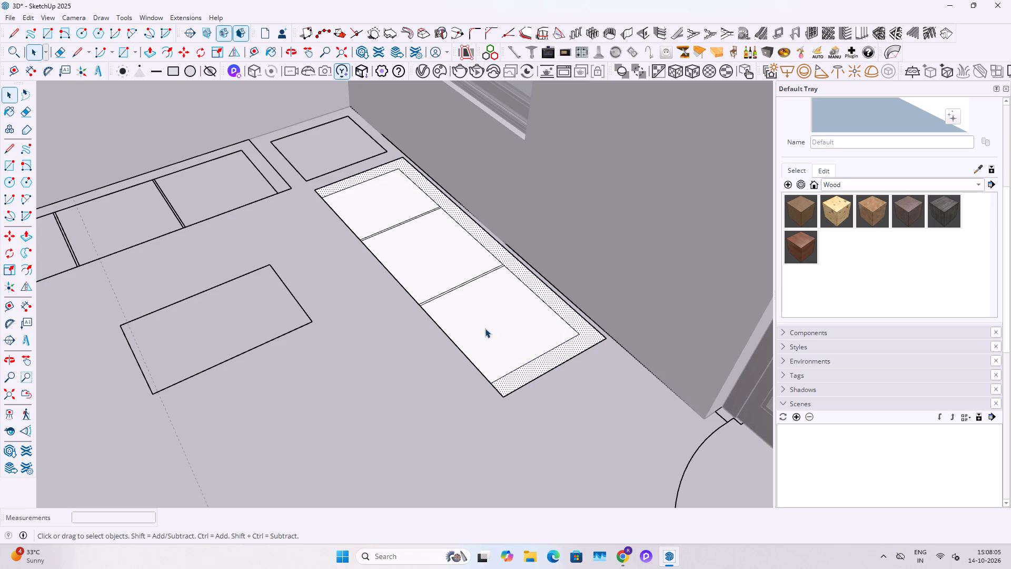
{"action": "scroll", "coordinate": [440, 300], "scroll_direction": "up", "scroll_amount": 12}
{"action": "left_click", "coordinate": [432, 299]}
{"action": "scroll", "coordinate": [432, 301], "scroll_direction": "down", "scroll_amount": 3}
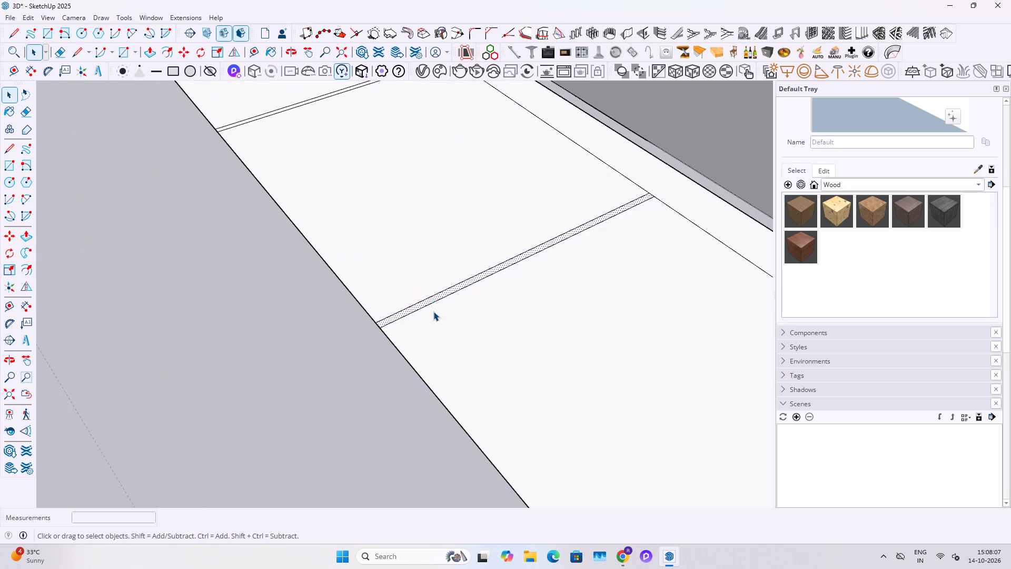
{"action": "scroll", "coordinate": [433, 311], "scroll_direction": "down", "scroll_amount": 8}
{"action": "scroll", "coordinate": [371, 251], "scroll_direction": "up", "scroll_amount": 10}
{"action": "left_click", "coordinate": [354, 198]}
{"action": "scroll", "coordinate": [336, 213], "scroll_direction": "down", "scroll_amount": 6}
{"action": "scroll", "coordinate": [331, 238], "scroll_direction": "up", "scroll_amount": 1}
{"action": "scroll", "coordinate": [350, 267], "scroll_direction": "down", "scroll_amount": 1}
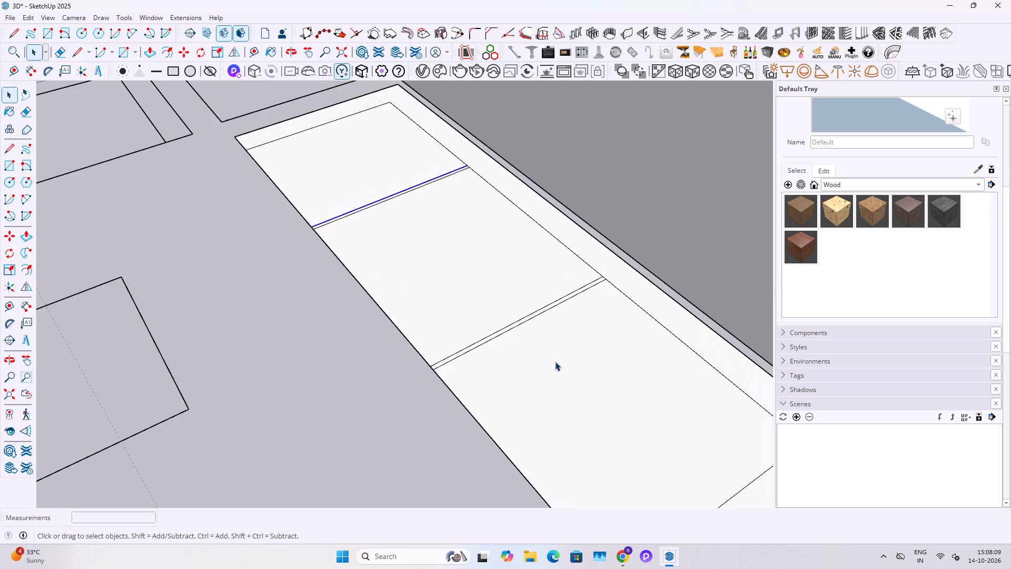
{"action": "scroll", "coordinate": [632, 390], "scroll_direction": "down", "scroll_amount": 8}
{"action": "left_click", "coordinate": [709, 415]}
Push/Pull the U-shaped face of the sofa's back and armrests up by 2' 6".
{"action": "left_click", "coordinate": [718, 424]}
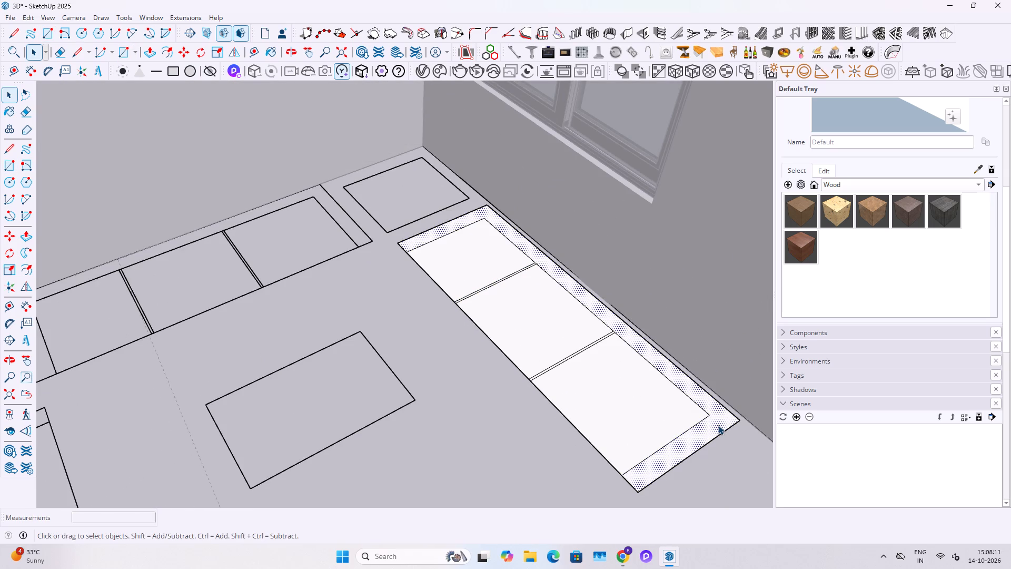
{"action": "key", "text": "p"}
{"action": "left_click", "coordinate": [718, 425]}
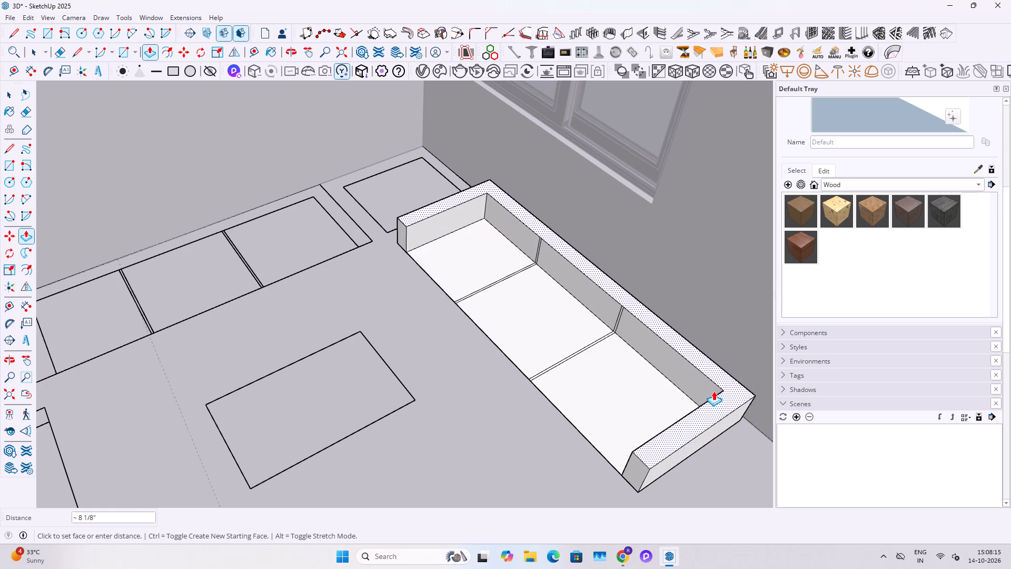
{"action": "type", "text": "2'"}
{"action": "type", "text": "6\""}
{"action": "key", "text": "Return"}
Push/Pull the sofa's three seat faces up by 1'.
{"action": "middle_click_drag", "start_coordinate": [605, 397], "coordinate": [763, 385]}
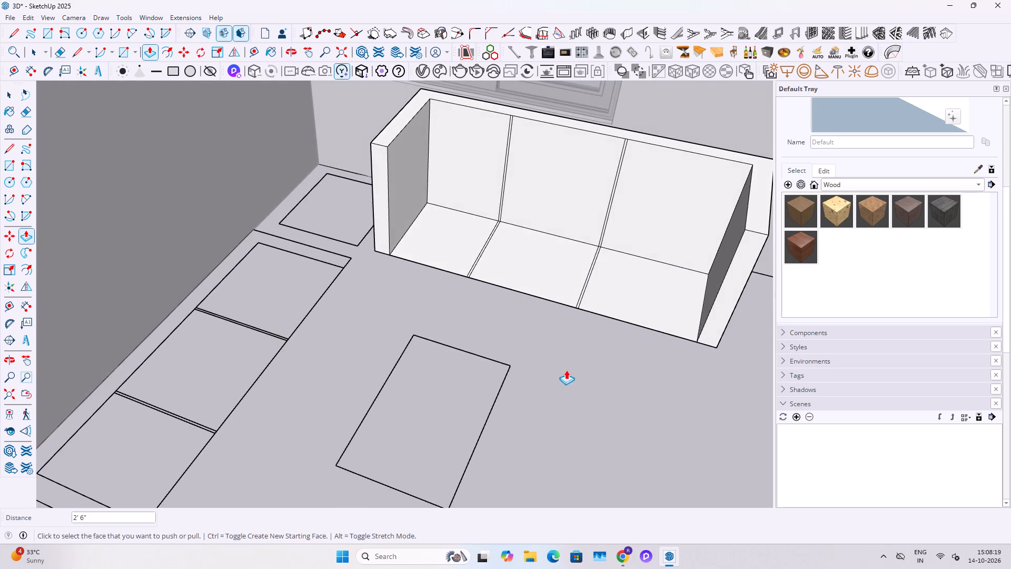
{"action": "middle_click_drag", "start_coordinate": [563, 365], "coordinate": [518, 442], "text": "shift"}
{"action": "scroll", "coordinate": [542, 352], "scroll_direction": "up", "scroll_amount": 4}
{"action": "left_click", "coordinate": [576, 382]}
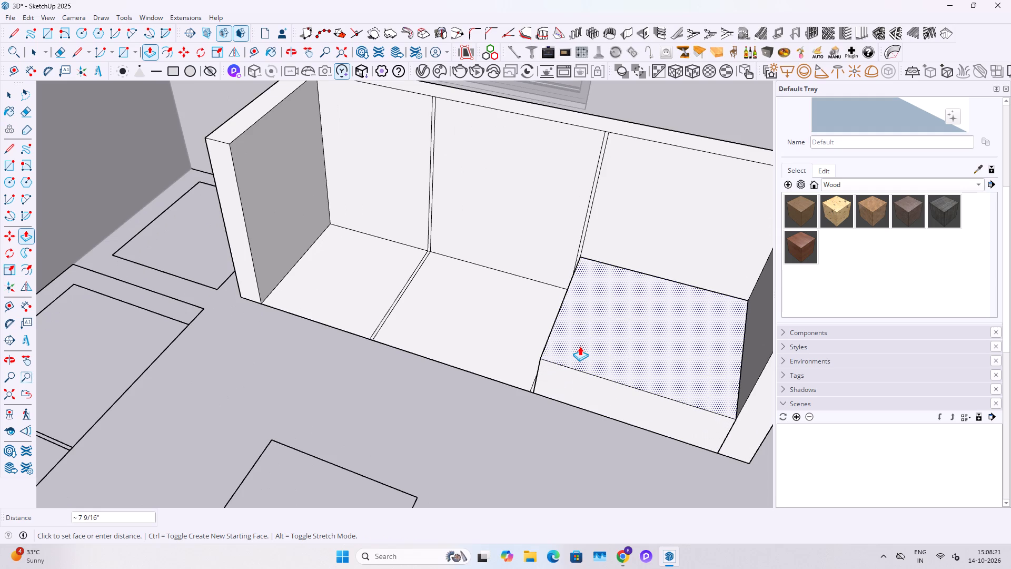
{"action": "key", "text": "1"}
{"action": "key", "text": "apostrophe"}
{"action": "key", "text": "Return"}
{"action": "double_click", "coordinate": [471, 338]}
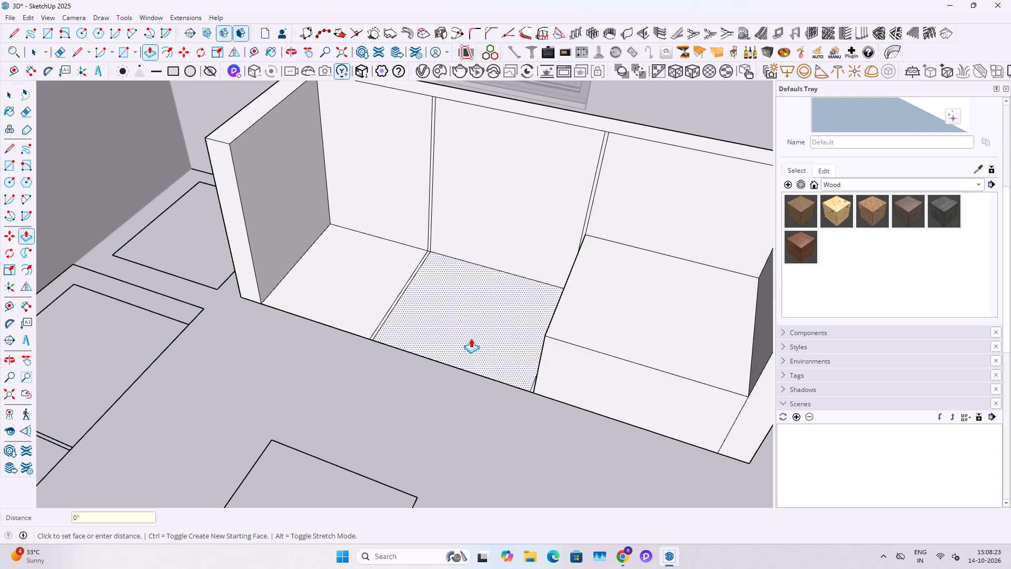
{"action": "double_click", "coordinate": [333, 287]}
Raise the two narrow strips between the sofa seats by the same 1' as the seats.
{"action": "middle_click_drag", "start_coordinate": [398, 315], "coordinate": [527, 288]}
{"action": "scroll", "coordinate": [605, 320], "scroll_direction": "up", "scroll_amount": 4}
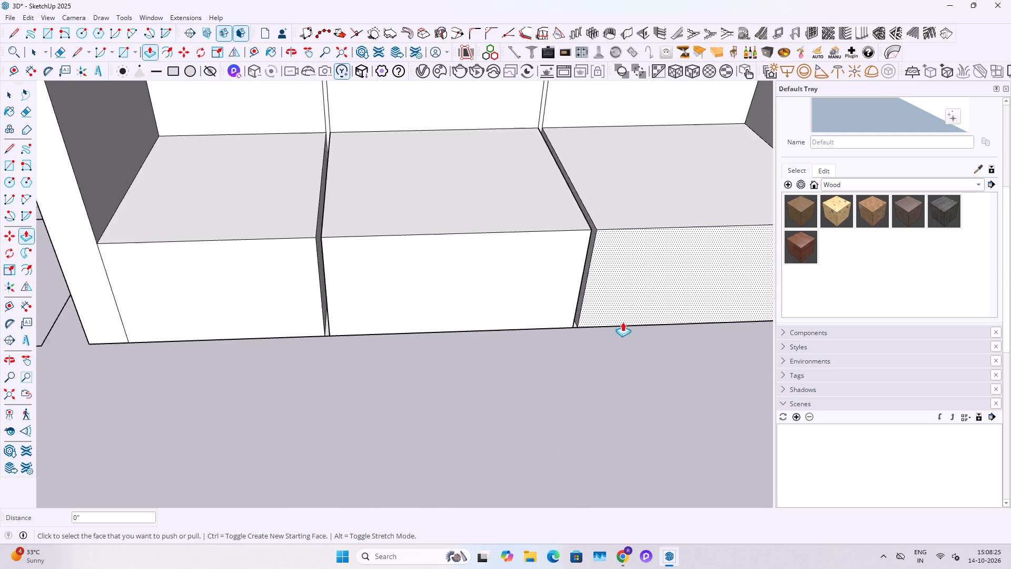
{"action": "scroll", "coordinate": [622, 322], "scroll_direction": "up", "scroll_amount": 10}
{"action": "middle_click_drag", "start_coordinate": [577, 320], "coordinate": [521, 330]}
{"action": "scroll", "coordinate": [556, 348], "scroll_direction": "up", "scroll_amount": 3}
{"action": "double_click", "coordinate": [558, 349]}
{"action": "scroll", "coordinate": [558, 349], "scroll_direction": "down", "scroll_amount": 6}
{"action": "scroll", "coordinate": [560, 355], "scroll_direction": "up", "scroll_amount": 1}
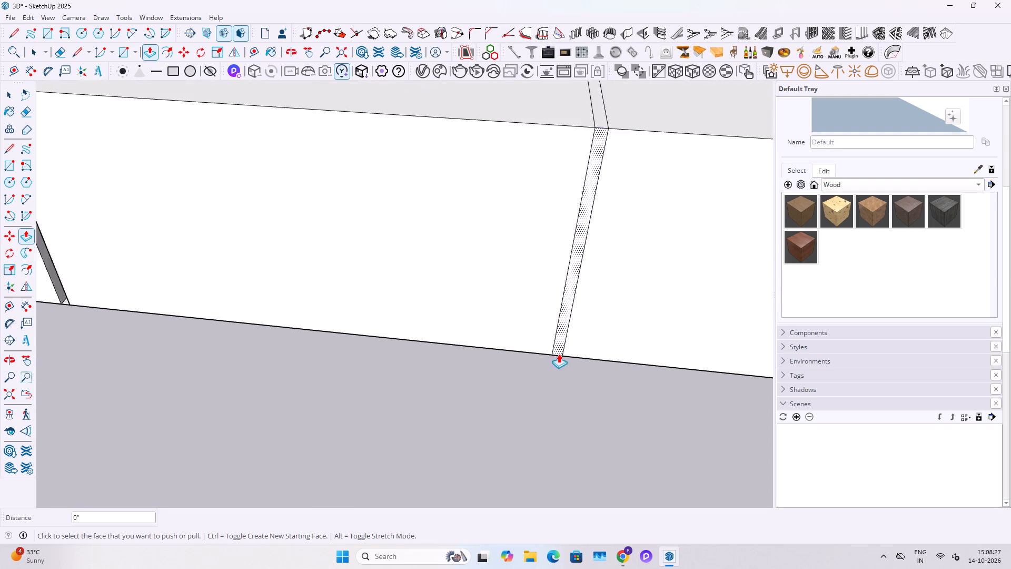
{"action": "scroll", "coordinate": [559, 354], "scroll_direction": "up", "scroll_amount": 1}
{"action": "scroll", "coordinate": [558, 353], "scroll_direction": "down", "scroll_amount": 7}
{"action": "scroll", "coordinate": [558, 353], "scroll_direction": "up", "scroll_amount": 1}
{"action": "scroll", "coordinate": [558, 353], "scroll_direction": "down", "scroll_amount": 6}
{"action": "scroll", "coordinate": [360, 315], "scroll_direction": "up", "scroll_amount": 9}
{"action": "double_click", "coordinate": [354, 349]}
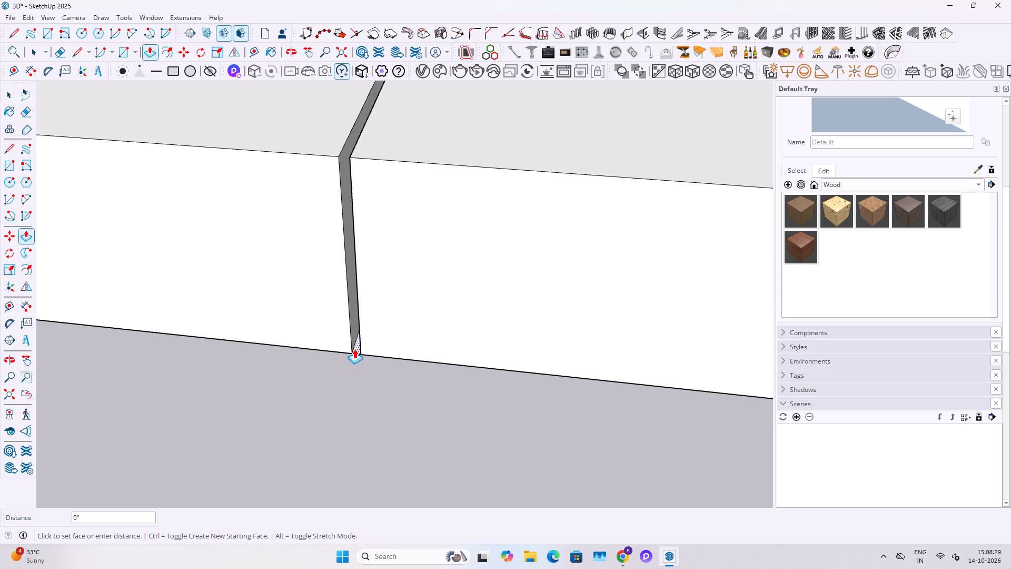
Examine the three-seater sofa from the front and in the context of the living room.
{"action": "scroll", "coordinate": [353, 351], "scroll_direction": "down", "scroll_amount": 20}
{"action": "scroll", "coordinate": [353, 351], "scroll_direction": "down", "scroll_amount": 1}
{"action": "middle_click_drag", "start_coordinate": [442, 339], "coordinate": [246, 328]}
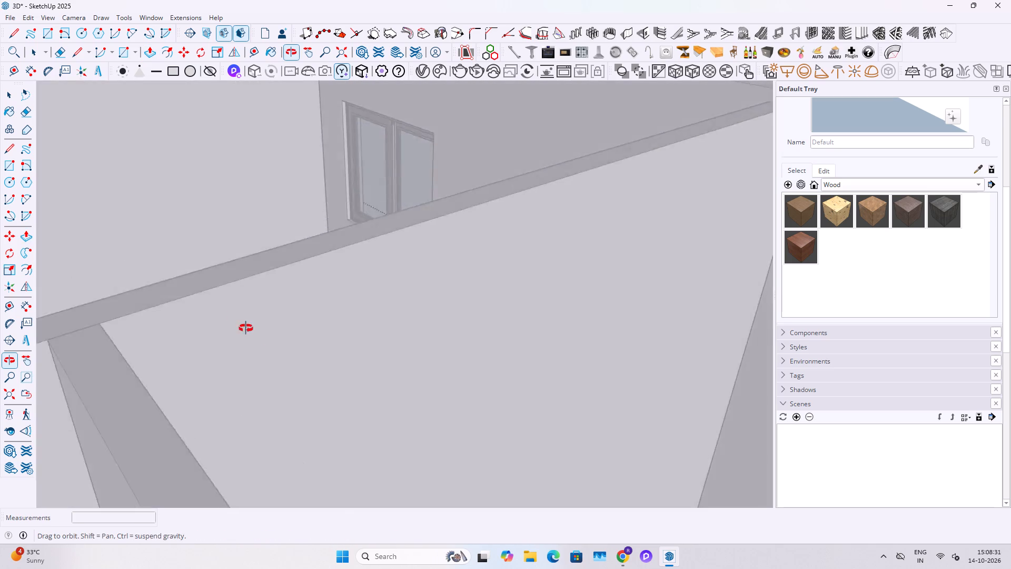
{"action": "middle_click_drag", "start_coordinate": [246, 328], "coordinate": [479, 393]}
{"action": "scroll", "coordinate": [404, 377], "scroll_direction": "up", "scroll_amount": 9}
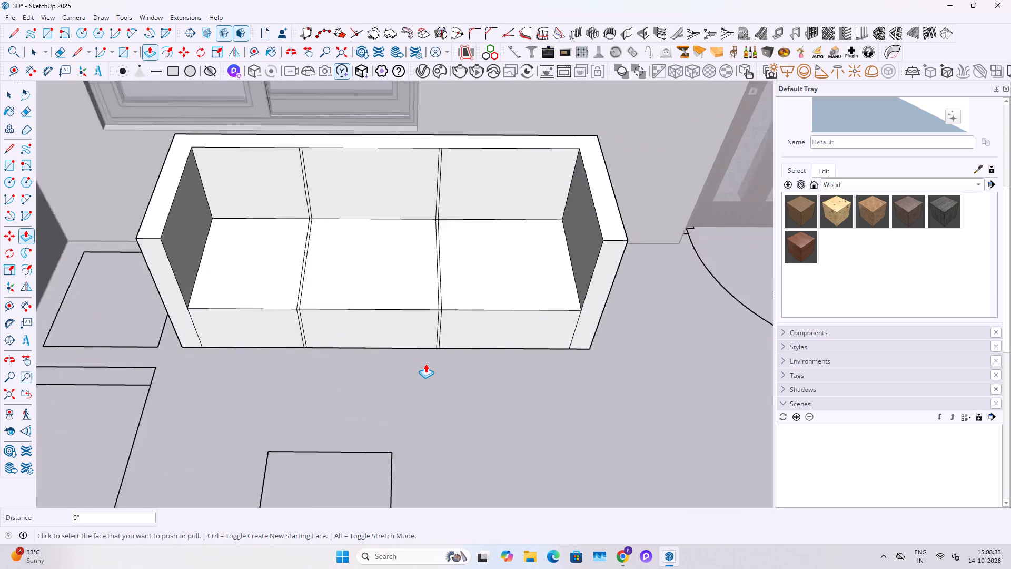
{"action": "scroll", "coordinate": [425, 364], "scroll_direction": "up", "scroll_amount": 1}
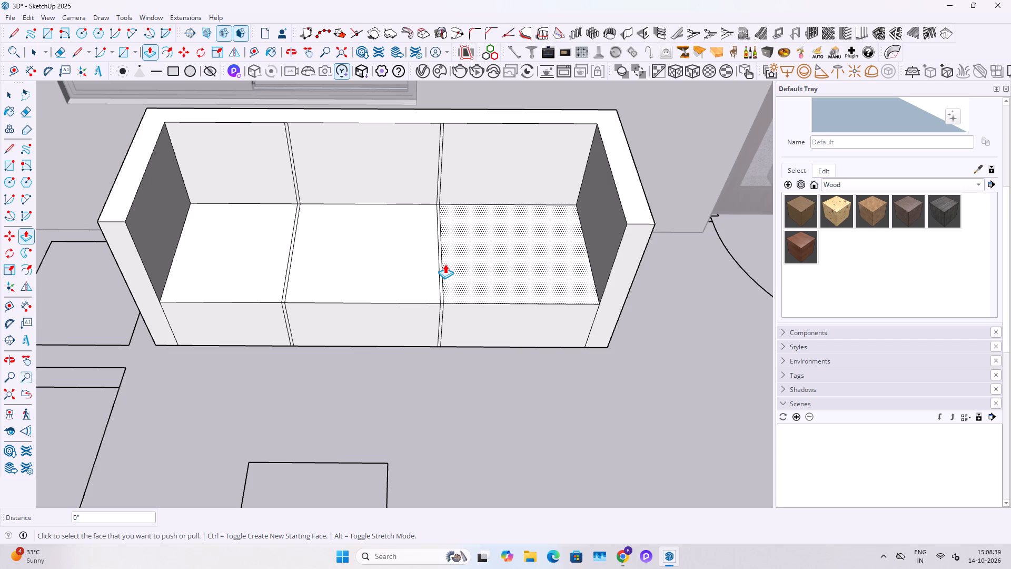
{"action": "scroll", "coordinate": [438, 321], "scroll_direction": "down", "scroll_amount": 5}
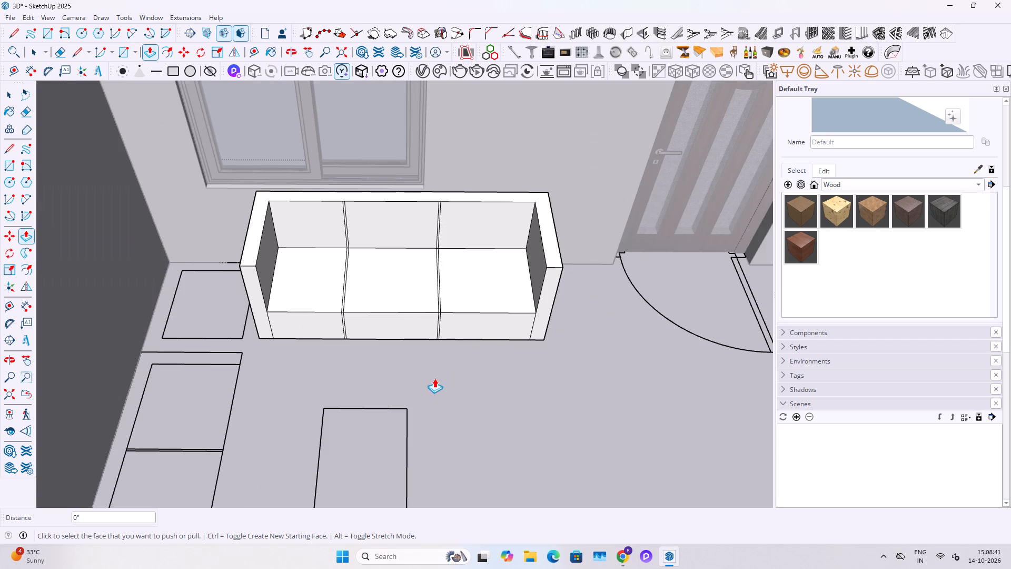
{"action": "key", "text": "grave"}
{"action": "key", "text": "space"}
{"action": "key", "text": "grave"}
{"action": "scroll", "coordinate": [450, 364], "scroll_direction": "down", "scroll_amount": 6}
{"action": "key", "text": "space"}
{"action": "middle_click_drag", "start_coordinate": [462, 357], "coordinate": [306, 241]}
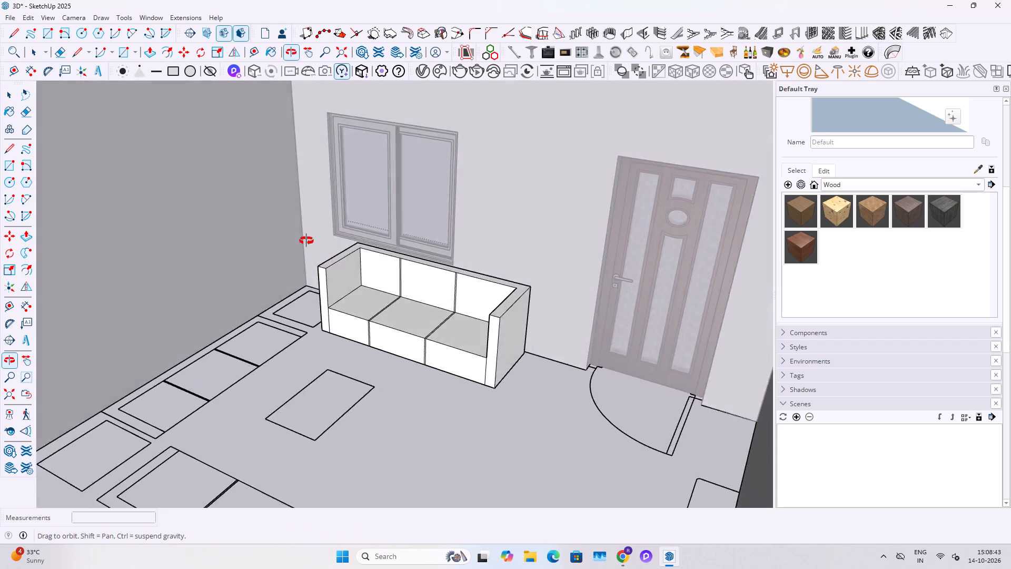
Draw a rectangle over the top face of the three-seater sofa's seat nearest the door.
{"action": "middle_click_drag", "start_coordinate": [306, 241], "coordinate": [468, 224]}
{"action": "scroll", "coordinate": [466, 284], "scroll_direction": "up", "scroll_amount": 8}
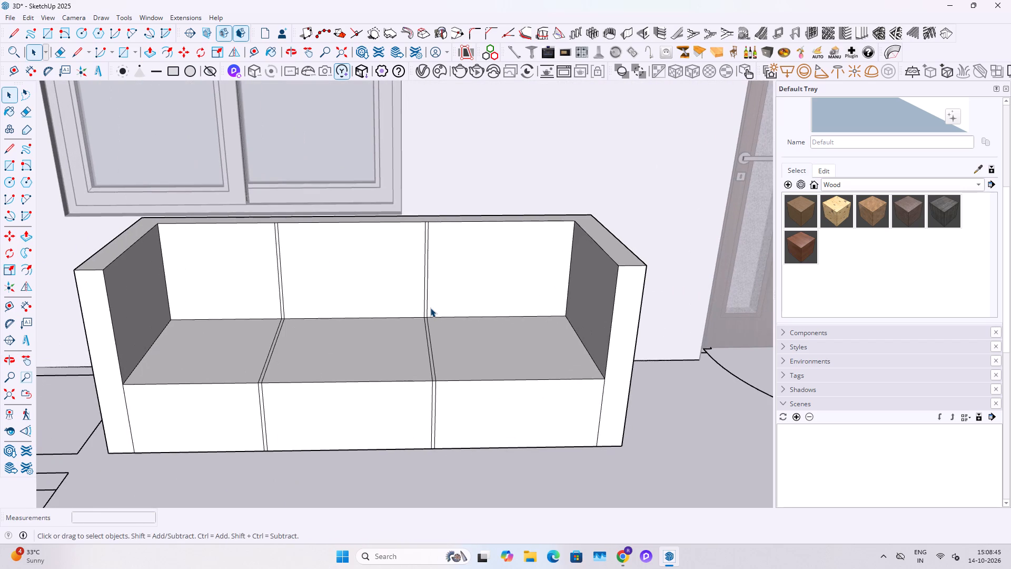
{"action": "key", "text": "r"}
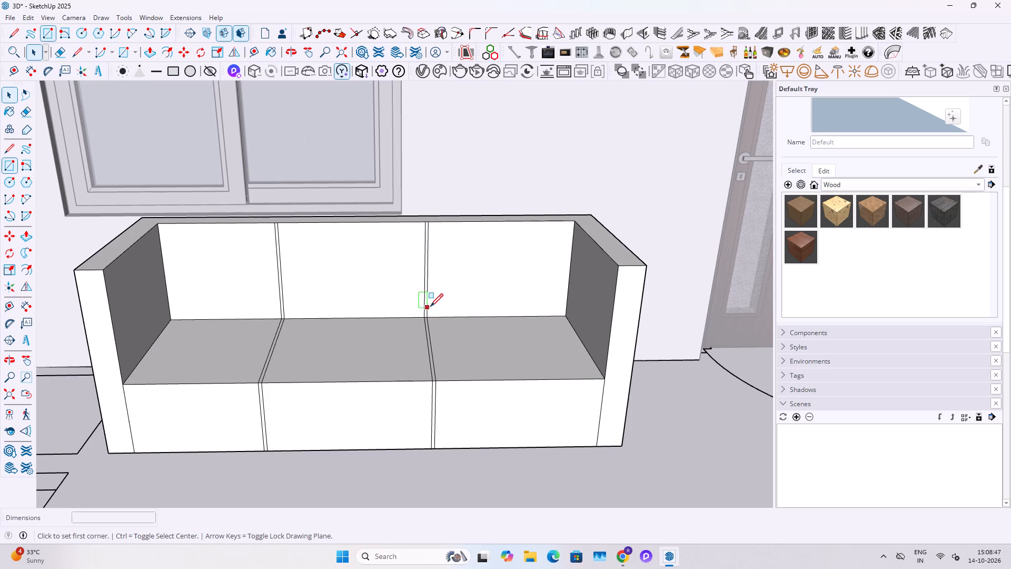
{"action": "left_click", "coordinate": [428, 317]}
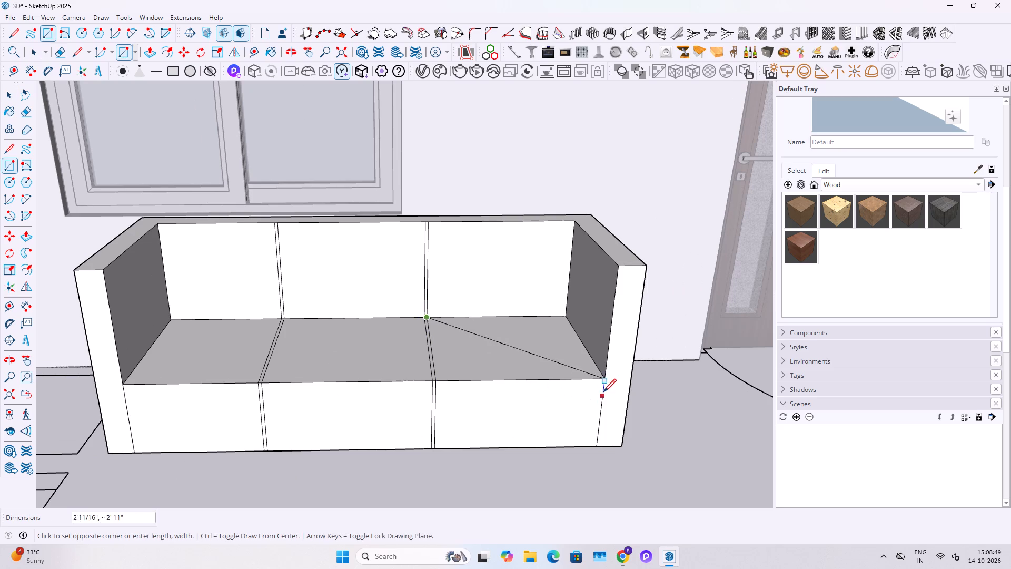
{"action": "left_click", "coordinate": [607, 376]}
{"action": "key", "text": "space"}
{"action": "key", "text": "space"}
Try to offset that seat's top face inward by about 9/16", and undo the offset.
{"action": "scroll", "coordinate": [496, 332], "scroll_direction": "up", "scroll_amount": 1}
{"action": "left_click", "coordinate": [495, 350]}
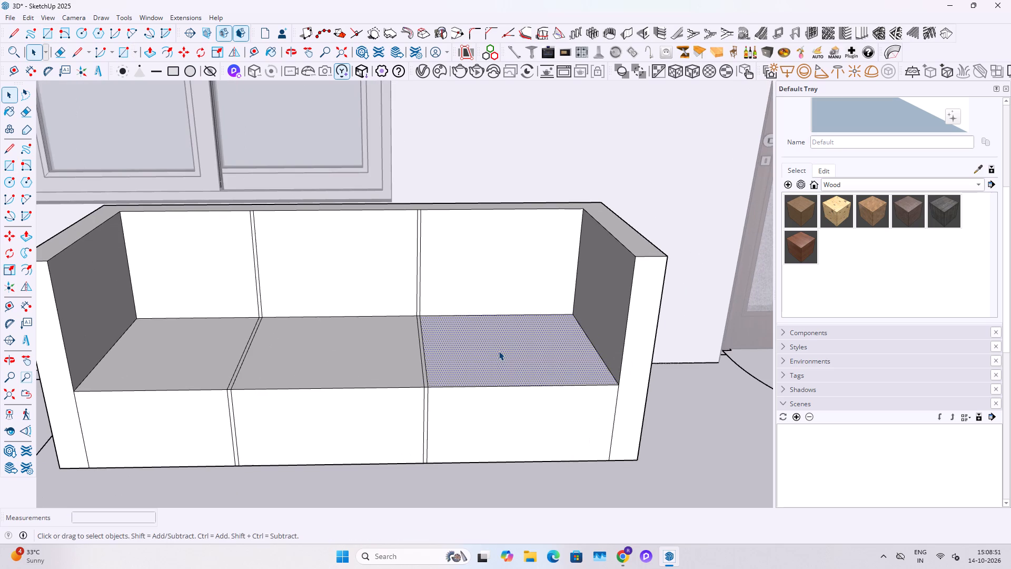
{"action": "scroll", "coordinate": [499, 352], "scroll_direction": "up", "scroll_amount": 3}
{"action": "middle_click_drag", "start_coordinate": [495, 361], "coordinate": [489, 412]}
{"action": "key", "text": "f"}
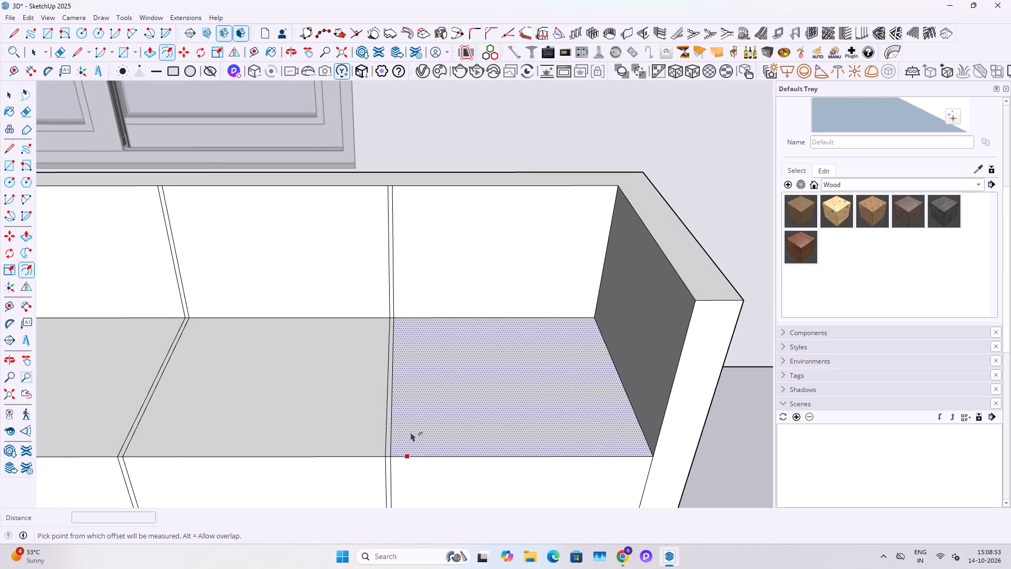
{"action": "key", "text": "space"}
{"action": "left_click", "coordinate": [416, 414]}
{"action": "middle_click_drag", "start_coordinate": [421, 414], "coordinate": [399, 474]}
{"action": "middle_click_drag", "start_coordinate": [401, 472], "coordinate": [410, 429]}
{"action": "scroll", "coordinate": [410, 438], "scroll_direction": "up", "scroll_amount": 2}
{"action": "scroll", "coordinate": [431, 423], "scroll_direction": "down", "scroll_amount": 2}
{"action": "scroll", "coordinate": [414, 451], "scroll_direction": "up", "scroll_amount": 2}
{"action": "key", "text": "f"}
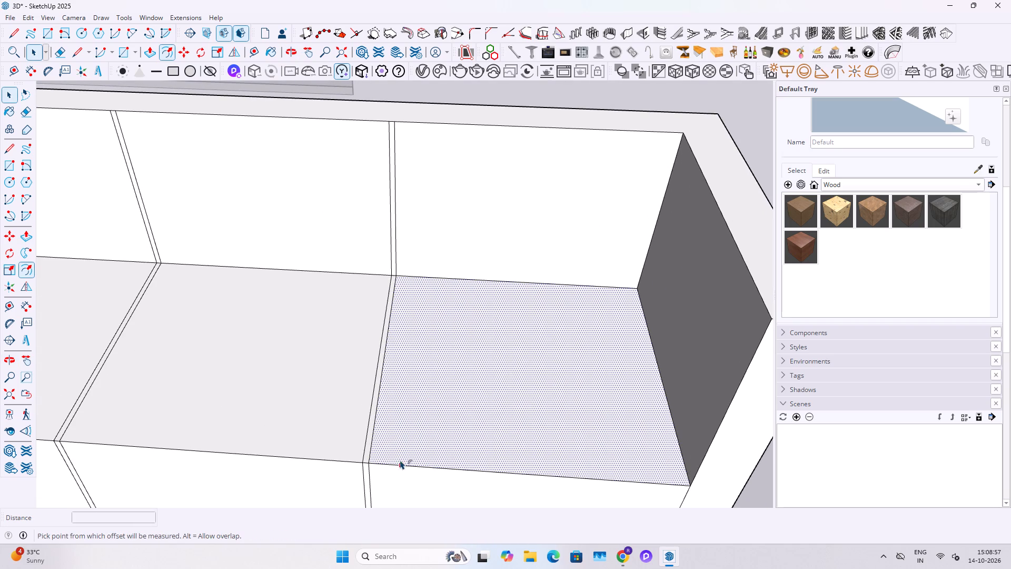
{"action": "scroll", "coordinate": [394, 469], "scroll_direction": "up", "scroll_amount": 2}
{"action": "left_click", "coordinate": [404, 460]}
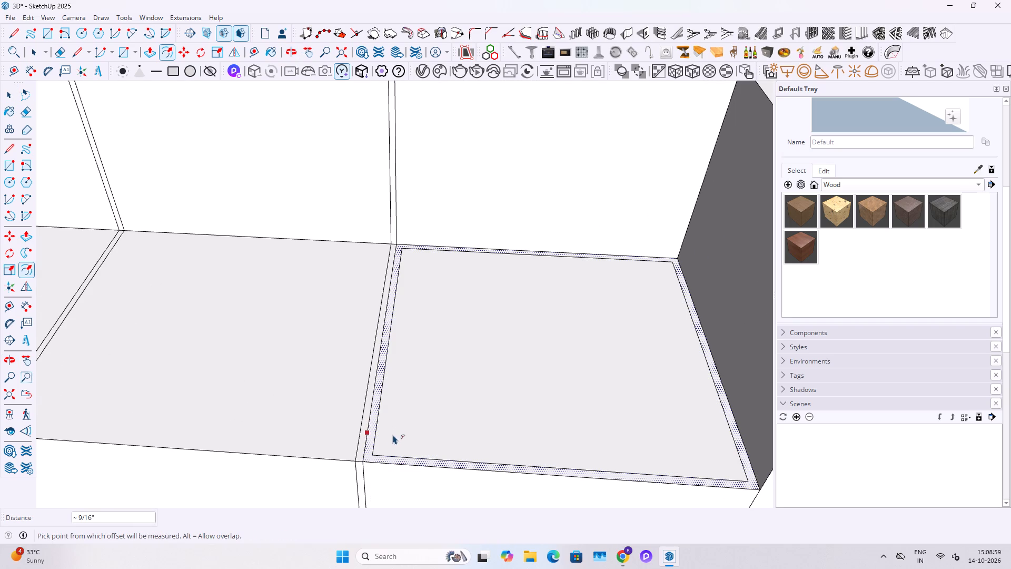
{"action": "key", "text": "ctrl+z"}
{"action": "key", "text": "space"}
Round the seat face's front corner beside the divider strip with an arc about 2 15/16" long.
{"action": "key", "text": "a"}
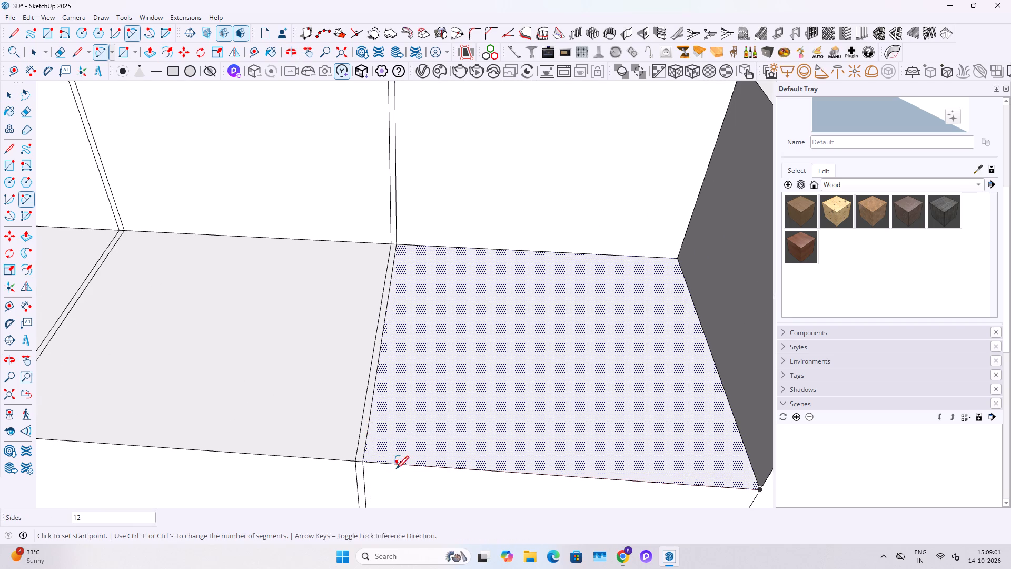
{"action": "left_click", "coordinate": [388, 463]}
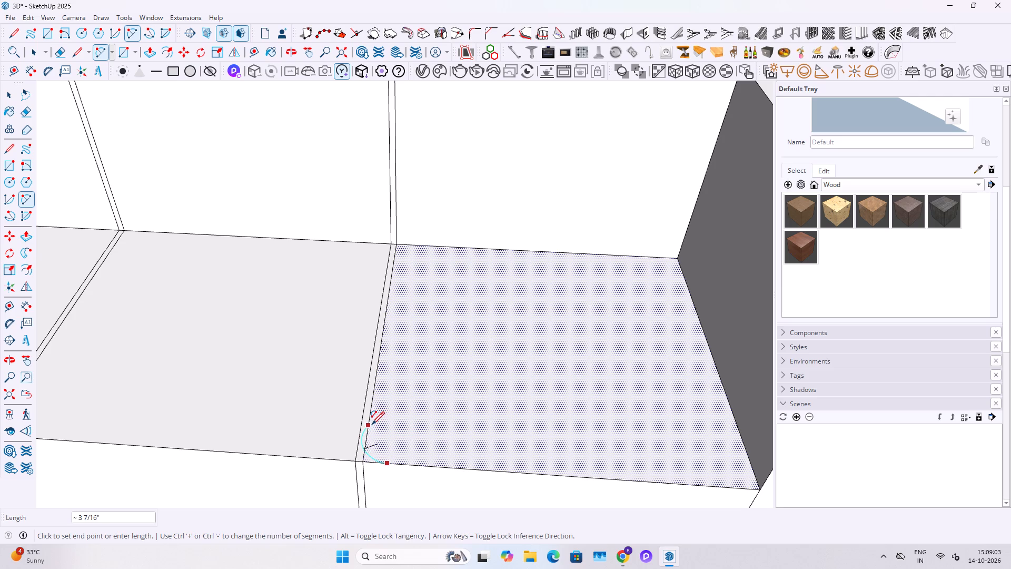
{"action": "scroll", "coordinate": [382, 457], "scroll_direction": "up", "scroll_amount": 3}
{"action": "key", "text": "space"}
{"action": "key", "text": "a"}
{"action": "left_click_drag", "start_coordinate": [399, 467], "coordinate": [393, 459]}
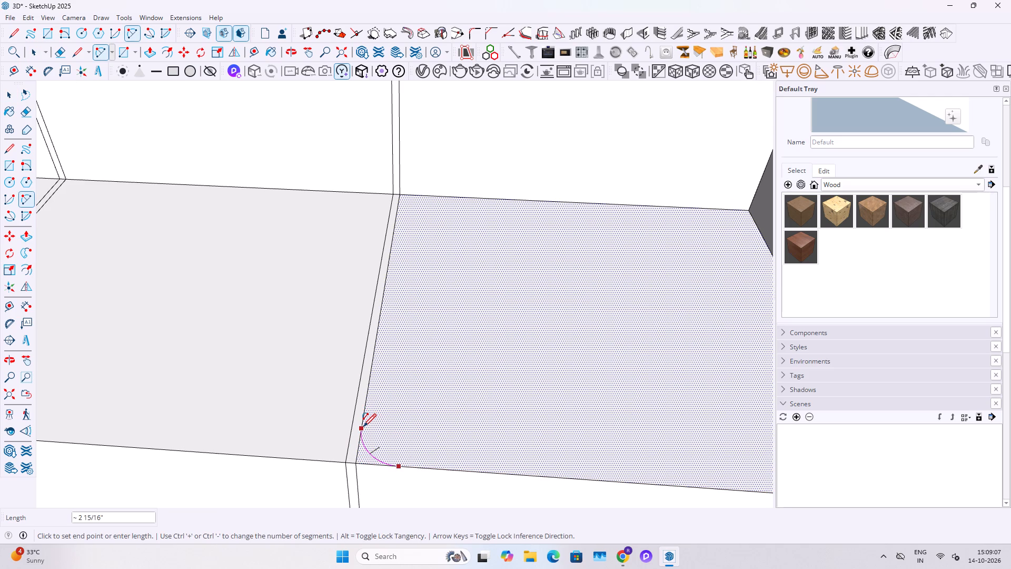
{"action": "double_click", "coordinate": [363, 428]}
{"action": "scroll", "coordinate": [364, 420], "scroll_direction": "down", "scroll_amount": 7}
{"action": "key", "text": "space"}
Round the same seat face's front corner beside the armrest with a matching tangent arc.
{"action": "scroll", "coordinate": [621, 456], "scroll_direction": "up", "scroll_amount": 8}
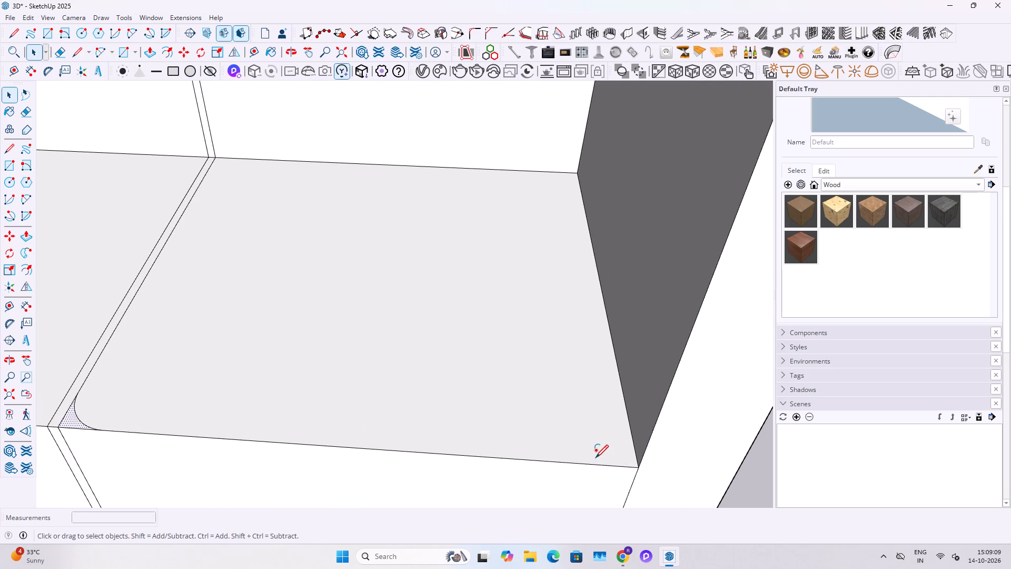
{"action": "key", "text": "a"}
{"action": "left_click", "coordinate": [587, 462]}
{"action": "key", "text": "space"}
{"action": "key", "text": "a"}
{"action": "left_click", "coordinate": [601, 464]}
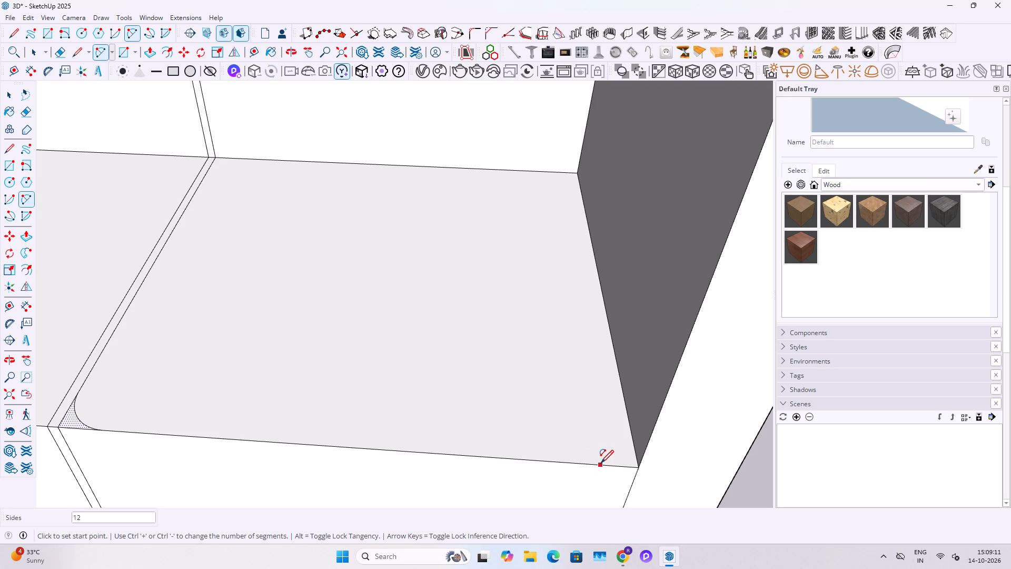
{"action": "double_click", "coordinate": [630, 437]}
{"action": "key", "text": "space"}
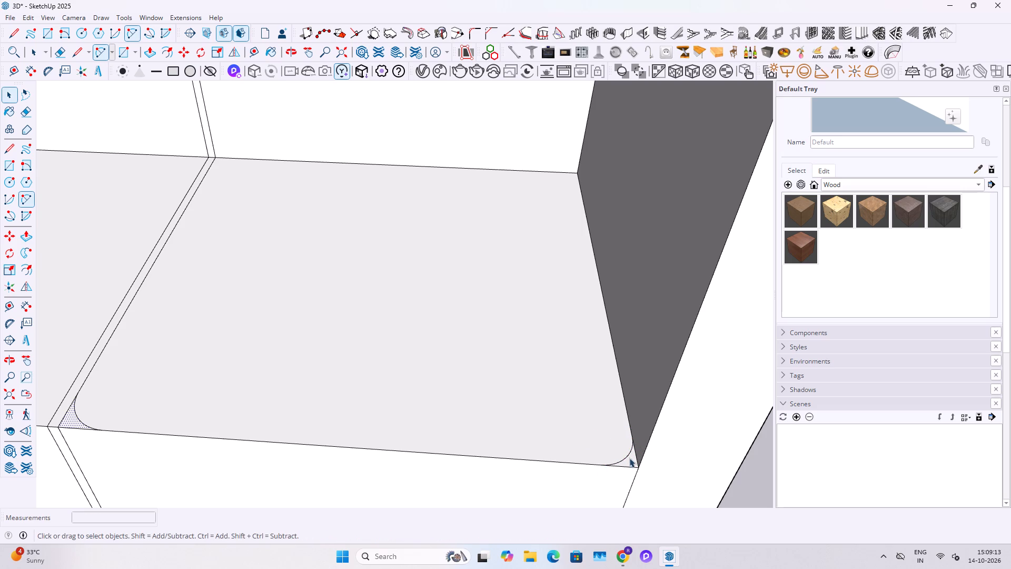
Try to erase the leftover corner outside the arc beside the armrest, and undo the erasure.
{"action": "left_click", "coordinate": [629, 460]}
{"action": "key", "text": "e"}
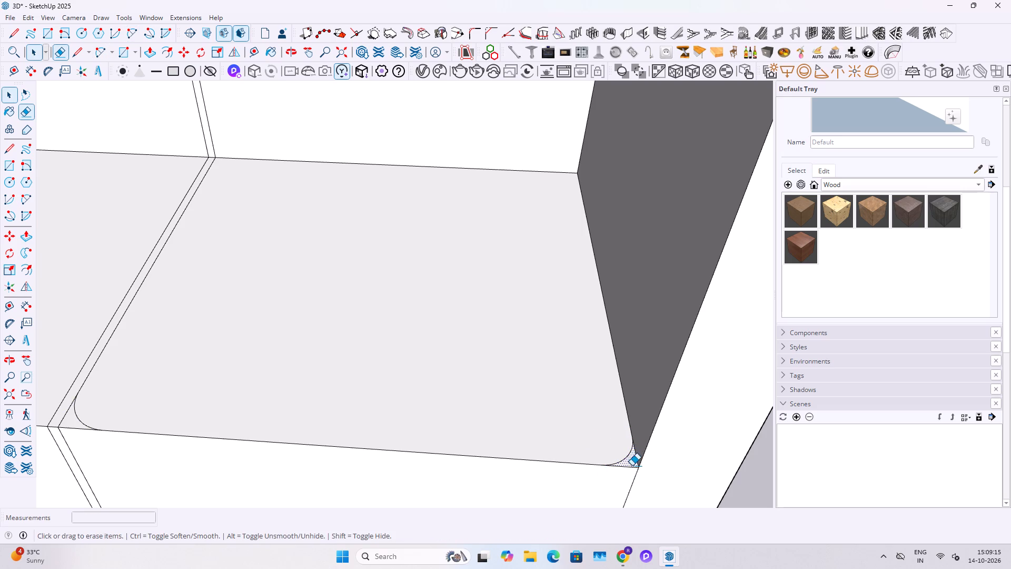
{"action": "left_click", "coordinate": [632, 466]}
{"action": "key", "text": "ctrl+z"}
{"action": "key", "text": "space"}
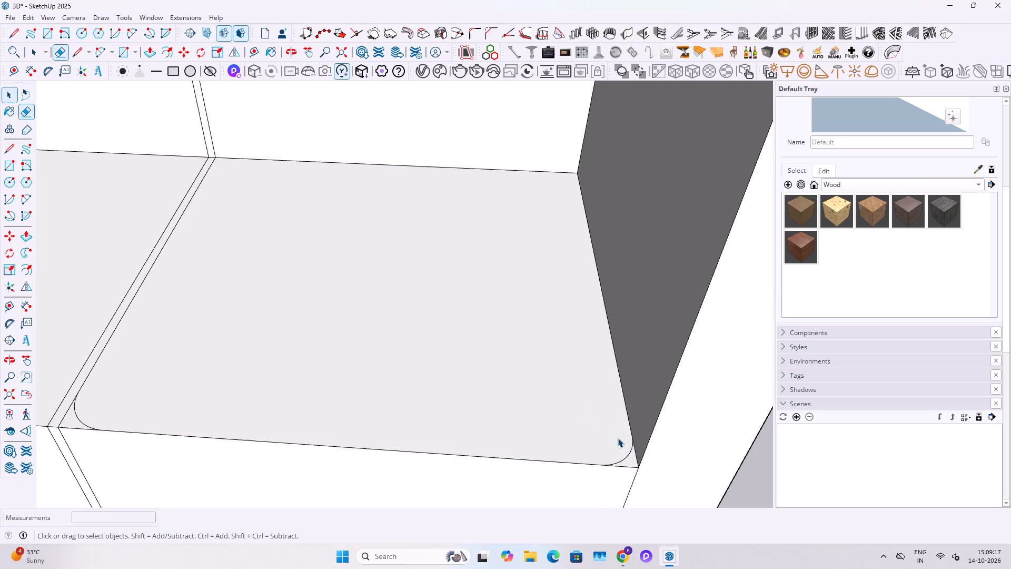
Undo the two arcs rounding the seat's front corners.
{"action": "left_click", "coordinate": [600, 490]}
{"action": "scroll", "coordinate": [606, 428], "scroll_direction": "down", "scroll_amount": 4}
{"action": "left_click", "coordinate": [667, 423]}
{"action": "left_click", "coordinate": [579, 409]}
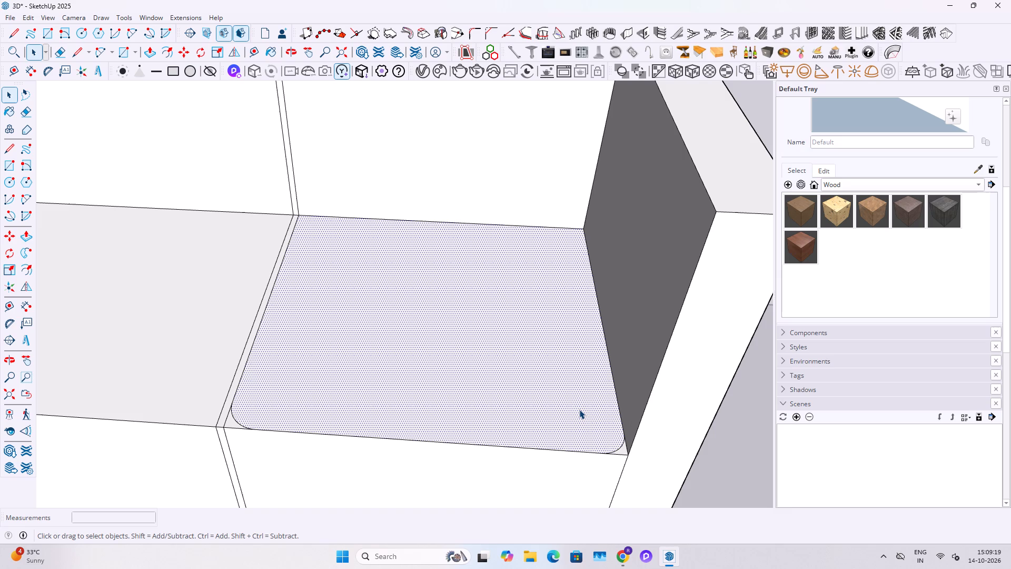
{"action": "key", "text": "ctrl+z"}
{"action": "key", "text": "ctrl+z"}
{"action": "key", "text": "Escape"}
Select all the connected geometry of the three-seater sofa and make it a group.
{"action": "triple_click", "coordinate": [549, 413]}
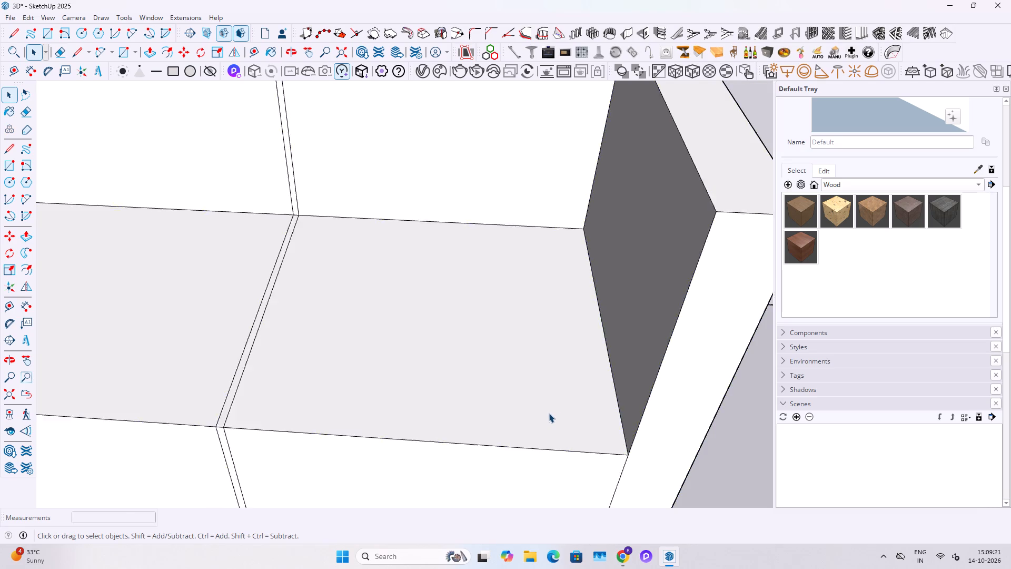
{"action": "key", "text": "Escape"}
{"action": "key", "text": "Escape"}
{"action": "left_click", "coordinate": [549, 413]}
{"action": "scroll", "coordinate": [548, 414], "scroll_direction": "down", "scroll_amount": 4}
{"action": "left_click", "coordinate": [522, 474]}
{"action": "middle_click_drag", "start_coordinate": [523, 465], "coordinate": [548, 449]}
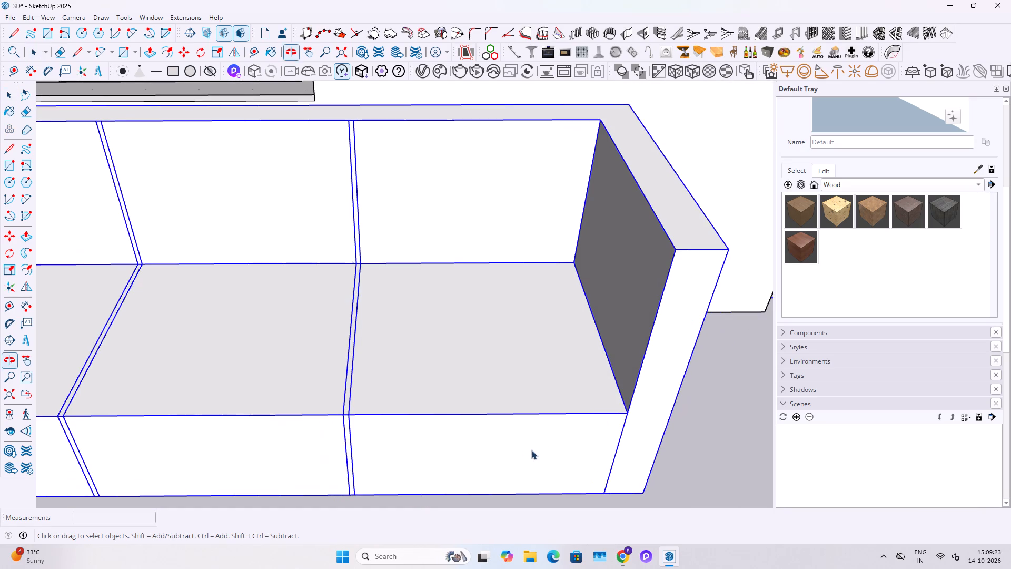
{"action": "middle_click_drag", "start_coordinate": [439, 389], "coordinate": [440, 423]}
{"action": "left_click", "coordinate": [678, 467]}
{"action": "scroll", "coordinate": [468, 383], "scroll_direction": "up", "scroll_amount": 2}
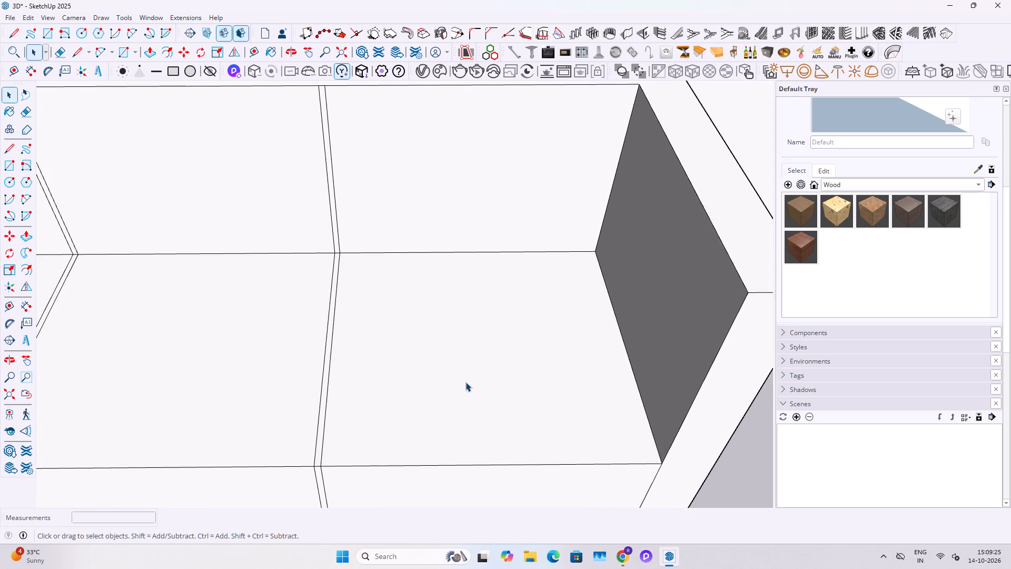
{"action": "scroll", "coordinate": [360, 302], "scroll_direction": "down", "scroll_amount": 8}
{"action": "double_click", "coordinate": [357, 321]}
{"action": "left_click", "coordinate": [360, 322]}
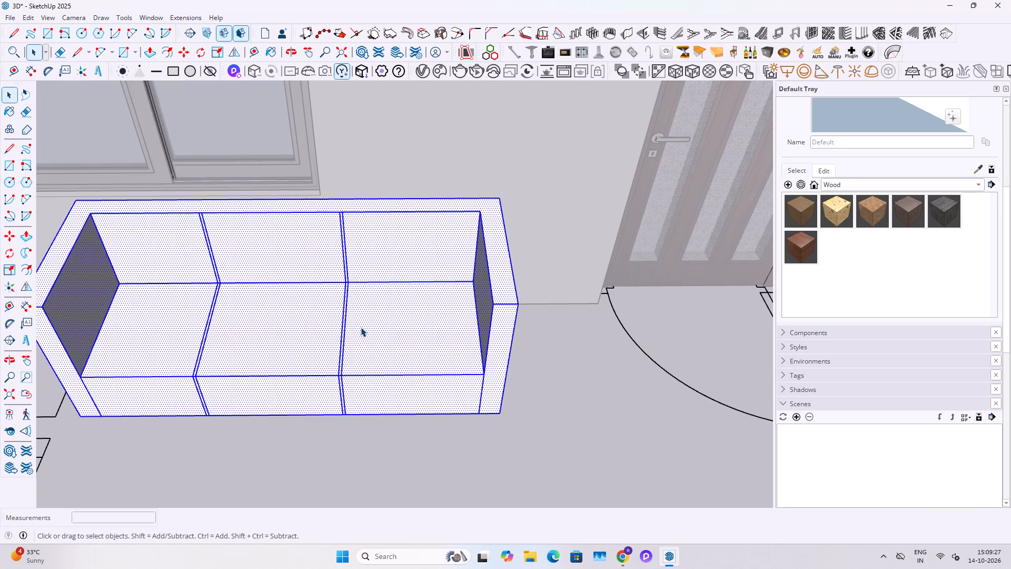
{"action": "key", "text": "r"}
{"action": "key", "text": "space"}
{"action": "triple_click", "coordinate": [356, 327]}
{"action": "left_click", "coordinate": [356, 327]}
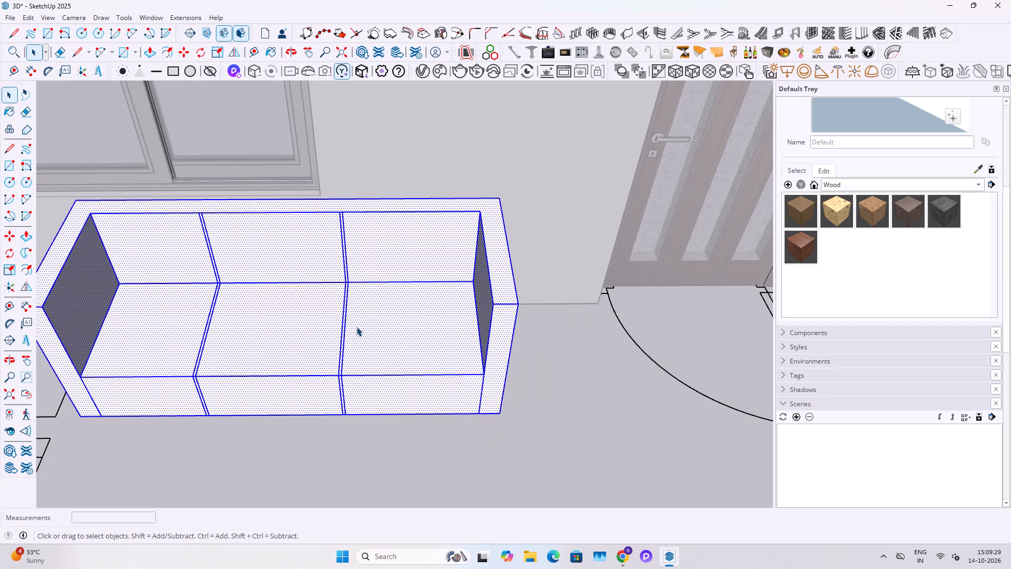
{"action": "right_click", "coordinate": [356, 327]}
{"action": "left_click", "coordinate": [398, 428]}
Draw a 2' 1 1/2" by 2' rectangle outside the group, over the top of the seat nearest the door.
{"action": "middle_click_drag", "start_coordinate": [392, 411], "coordinate": [398, 441]}
{"action": "scroll", "coordinate": [344, 359], "scroll_direction": "up", "scroll_amount": 2}
{"action": "left_click", "coordinate": [365, 368]}
{"action": "scroll", "coordinate": [362, 349], "scroll_direction": "up", "scroll_amount": 3}
{"action": "key", "text": "r"}
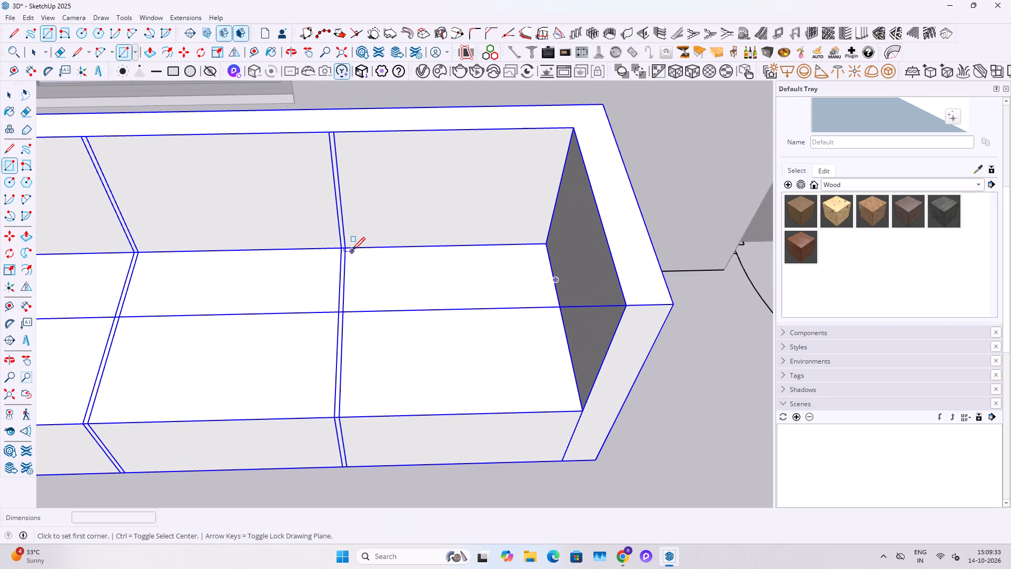
{"action": "left_click", "coordinate": [346, 248]}
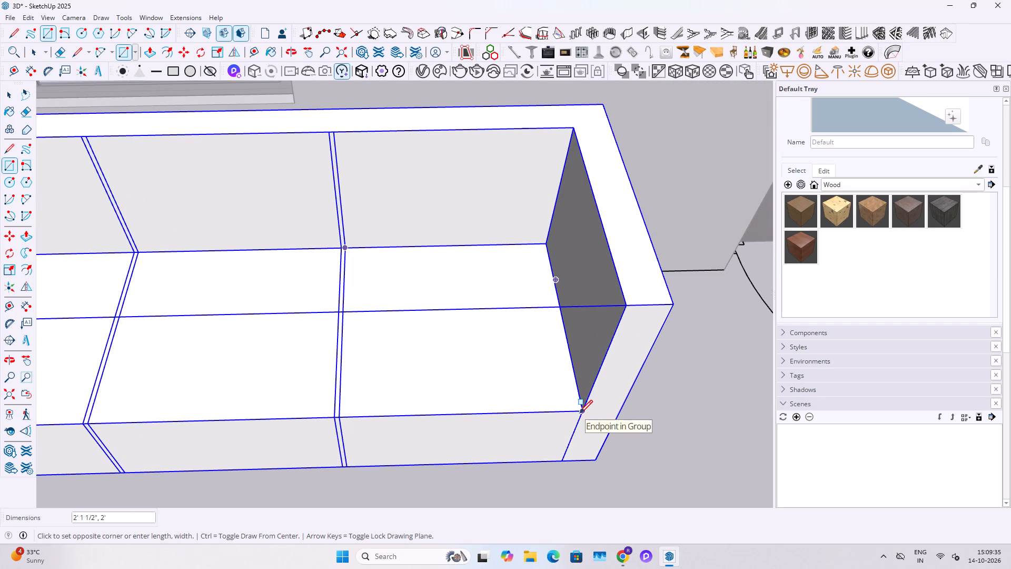
{"action": "left_click", "coordinate": [580, 414]}
{"action": "key", "text": "space"}
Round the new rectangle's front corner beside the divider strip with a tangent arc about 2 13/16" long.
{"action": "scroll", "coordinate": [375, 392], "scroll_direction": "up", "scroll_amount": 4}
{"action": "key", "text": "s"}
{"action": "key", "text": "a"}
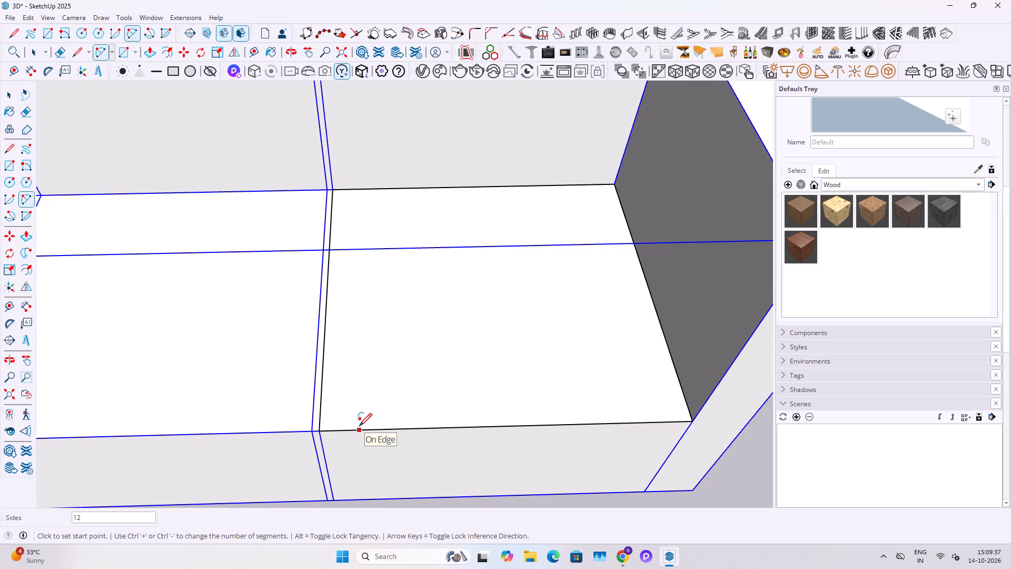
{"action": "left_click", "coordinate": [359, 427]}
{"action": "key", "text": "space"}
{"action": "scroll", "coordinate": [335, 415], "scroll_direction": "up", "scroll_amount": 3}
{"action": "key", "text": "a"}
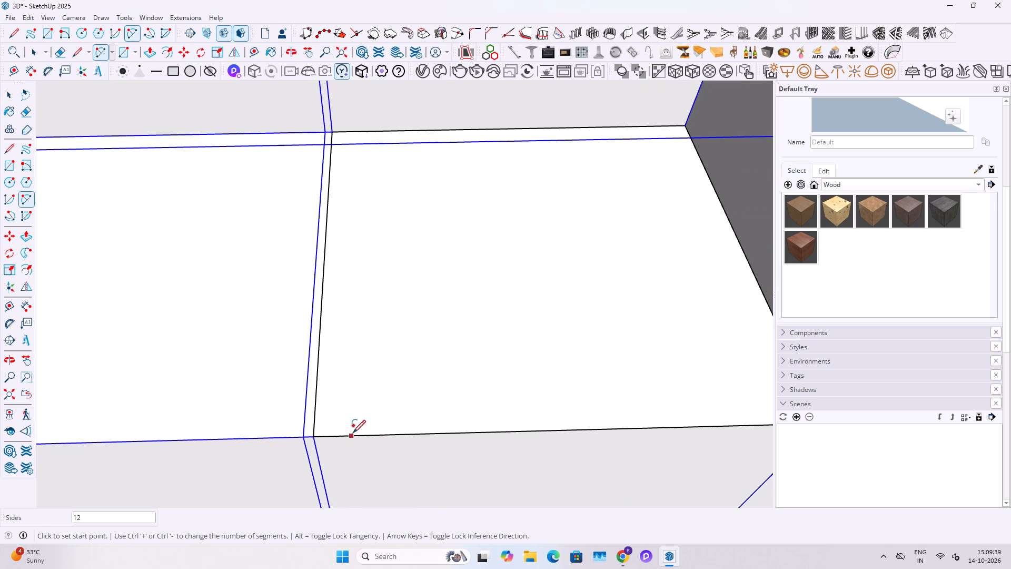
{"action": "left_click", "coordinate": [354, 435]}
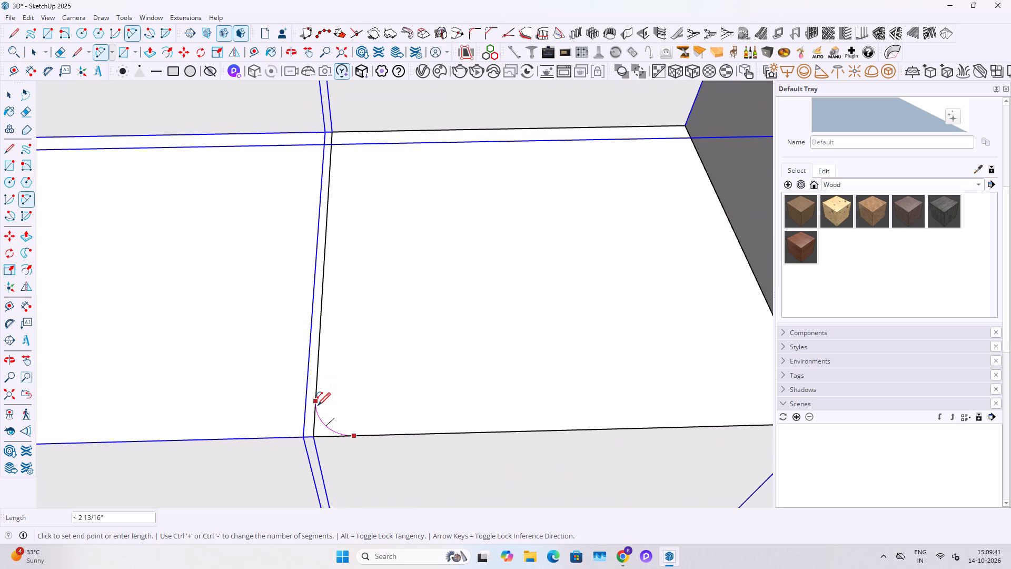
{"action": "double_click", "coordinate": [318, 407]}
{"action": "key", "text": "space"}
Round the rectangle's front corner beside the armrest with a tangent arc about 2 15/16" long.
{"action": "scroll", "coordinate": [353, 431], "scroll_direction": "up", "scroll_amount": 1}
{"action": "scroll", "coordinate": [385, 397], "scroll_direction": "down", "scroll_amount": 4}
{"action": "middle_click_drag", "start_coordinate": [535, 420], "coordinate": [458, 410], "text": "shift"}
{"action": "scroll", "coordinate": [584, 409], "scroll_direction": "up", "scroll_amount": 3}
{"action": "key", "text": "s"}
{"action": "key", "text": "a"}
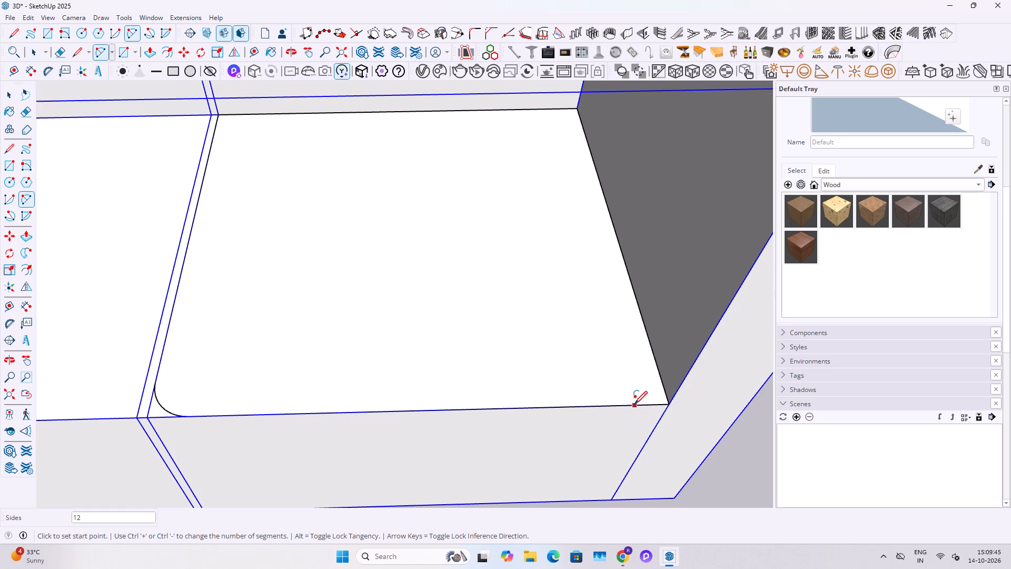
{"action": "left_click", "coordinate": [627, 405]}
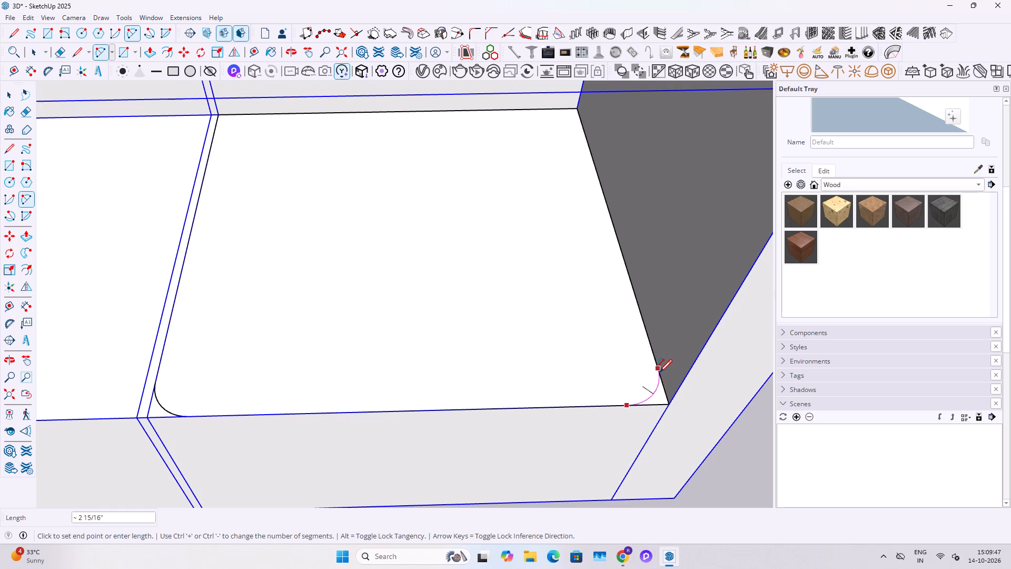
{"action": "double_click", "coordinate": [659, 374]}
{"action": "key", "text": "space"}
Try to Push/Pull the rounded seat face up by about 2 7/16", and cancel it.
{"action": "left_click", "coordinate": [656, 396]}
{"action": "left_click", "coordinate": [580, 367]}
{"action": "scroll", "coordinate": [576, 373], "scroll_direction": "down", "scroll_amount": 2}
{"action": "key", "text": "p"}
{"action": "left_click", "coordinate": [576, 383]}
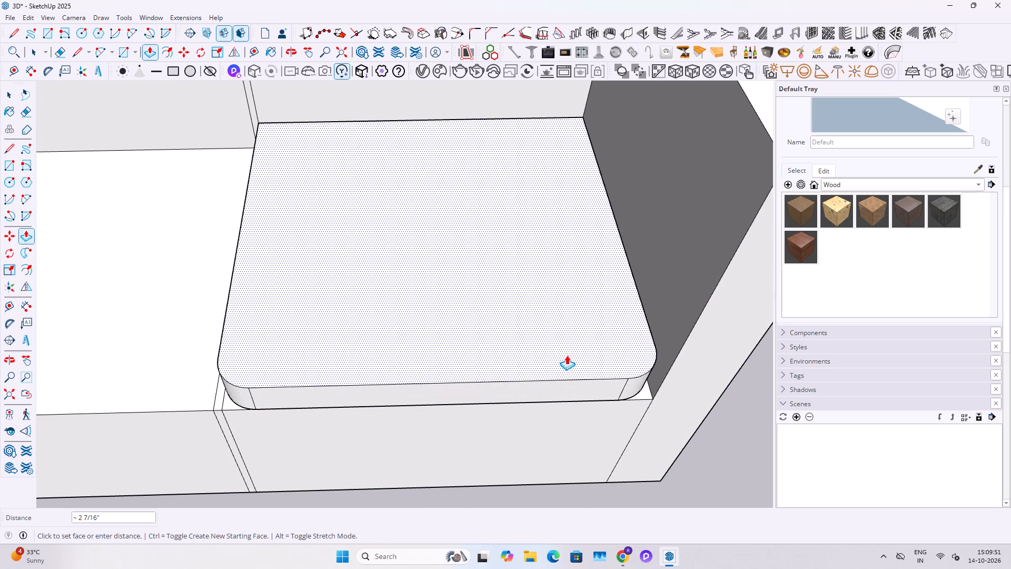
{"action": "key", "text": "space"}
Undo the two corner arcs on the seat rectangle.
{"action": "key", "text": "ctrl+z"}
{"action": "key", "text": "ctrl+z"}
Offset the seat rectangle outward from its front edge with a distance of 11111, and exit the Offset tool.
{"action": "left_click", "coordinate": [275, 389]}
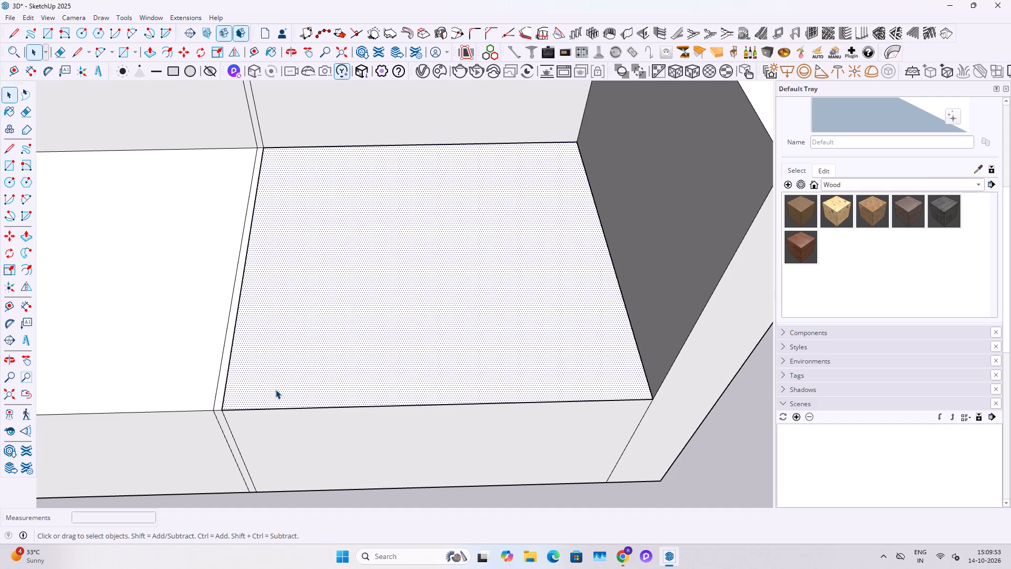
{"action": "key", "text": "f"}
{"action": "left_click", "coordinate": [267, 404]}
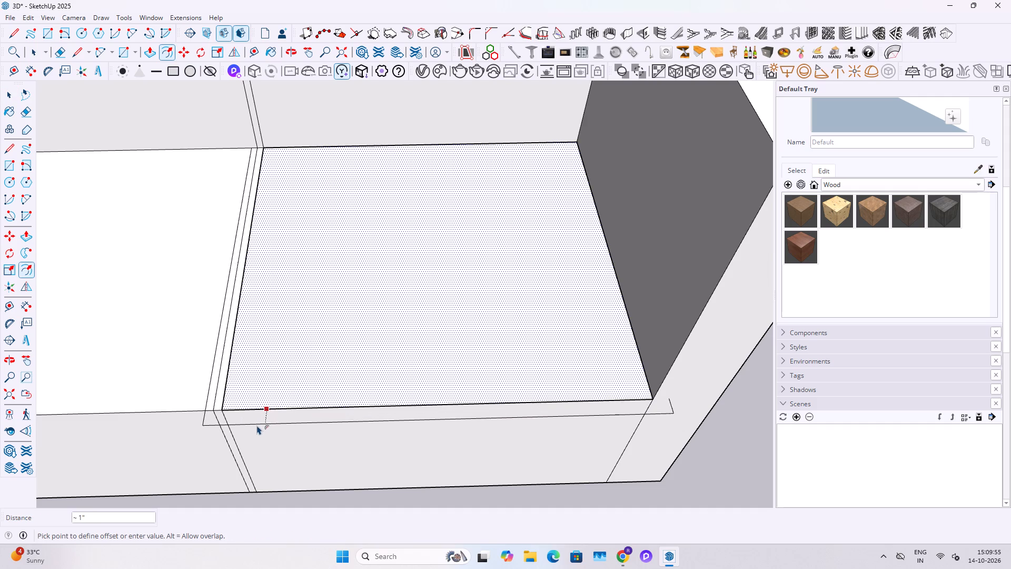
{"action": "scroll", "coordinate": [277, 411], "scroll_direction": "down", "scroll_amount": 5}
{"action": "scroll", "coordinate": [260, 431], "scroll_direction": "up", "scroll_amount": 2}
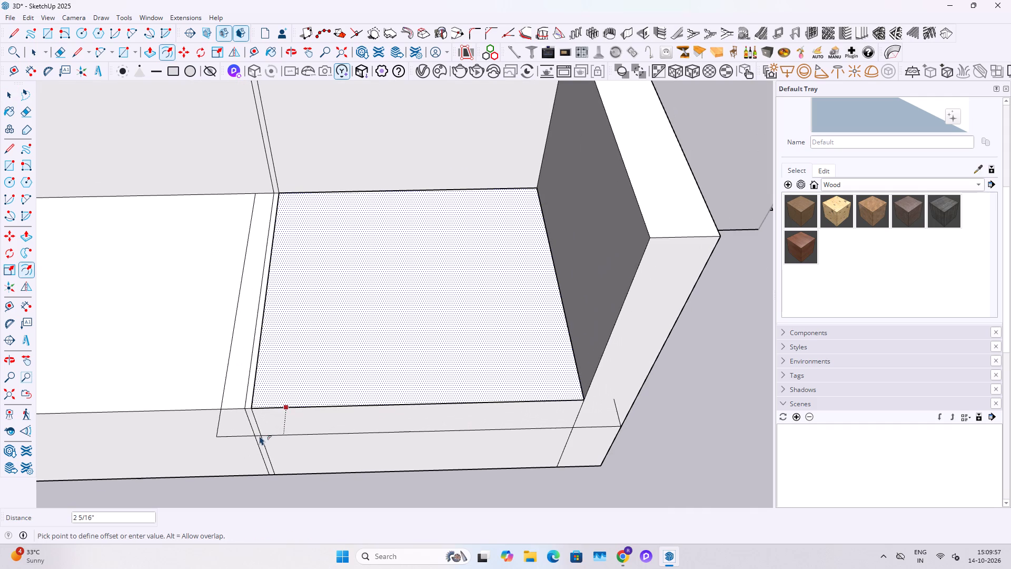
{"action": "type", "text": "11111"}
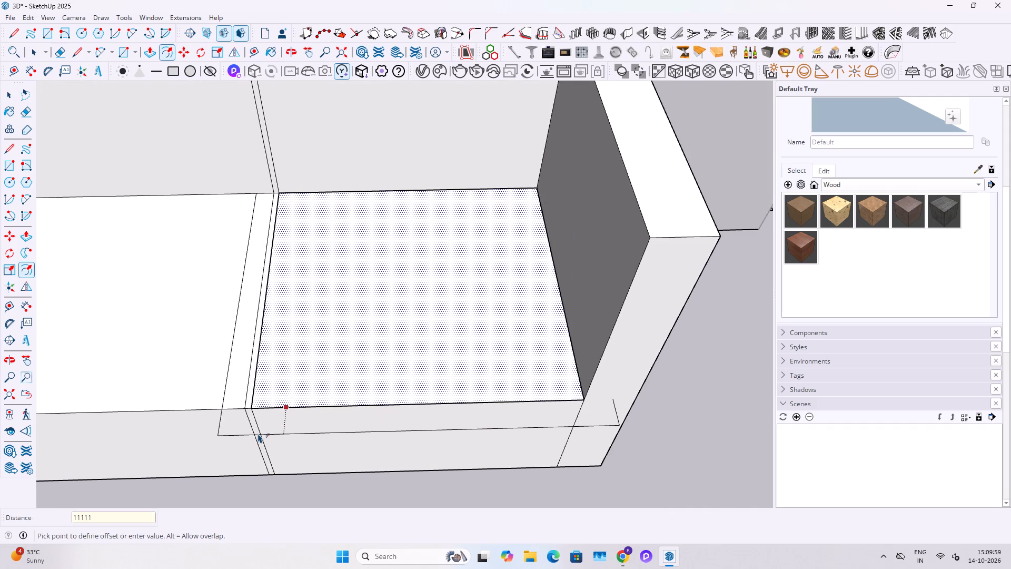
{"action": "key", "text": "bracketright"}
{"action": "key", "text": "BackSpace"}
{"action": "key", "text": "Return"}
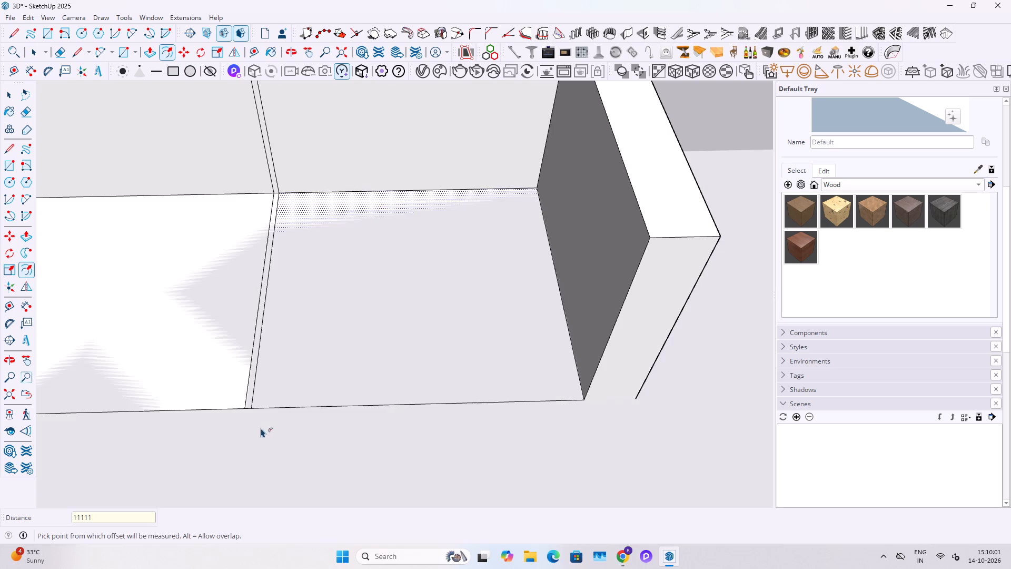
{"action": "key", "text": "space"}
{"action": "scroll", "coordinate": [261, 428], "scroll_direction": "down", "scroll_amount": 20}
{"action": "scroll", "coordinate": [261, 428], "scroll_direction": "down", "scroll_amount": 20}
{"action": "scroll", "coordinate": [261, 428], "scroll_direction": "down", "scroll_amount": 6}
{"action": "key", "text": "space"}
{"action": "key", "text": "Escape"}
{"action": "key", "text": "Escape"}
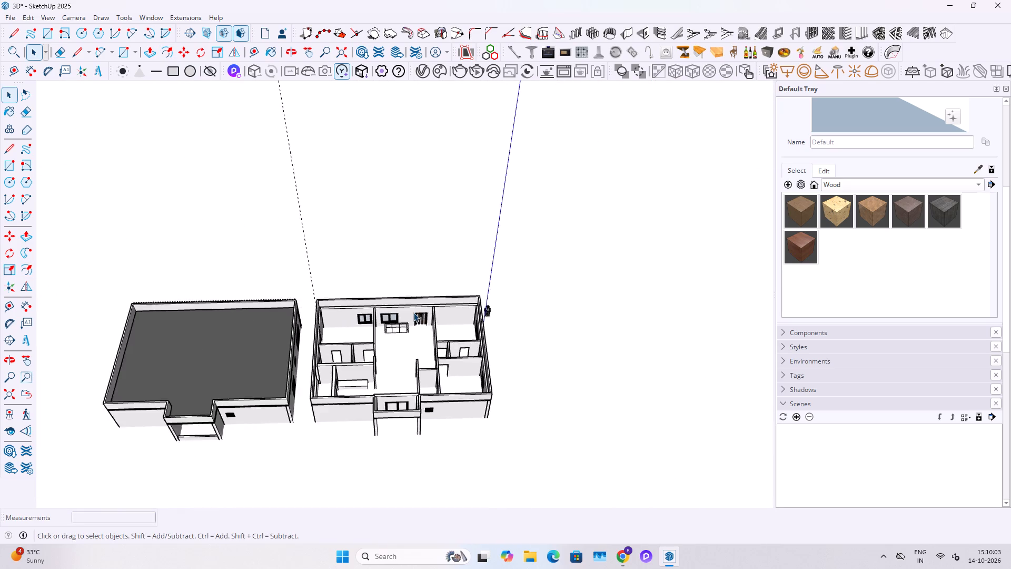
Undo all the living-room three-seater sofa modelling back to its flat floor-plan outline, and leave the furniture selection.
{"action": "scroll", "coordinate": [413, 312], "scroll_direction": "down", "scroll_amount": 11}
{"action": "scroll", "coordinate": [408, 315], "scroll_direction": "up", "scroll_amount": 2}
{"action": "scroll", "coordinate": [408, 315], "scroll_direction": "down", "scroll_amount": 7}
{"action": "key", "text": "ctrl+z"}
{"action": "key", "text": "ctrl+z"}
{"action": "scroll", "coordinate": [408, 317], "scroll_direction": "up", "scroll_amount": 3}
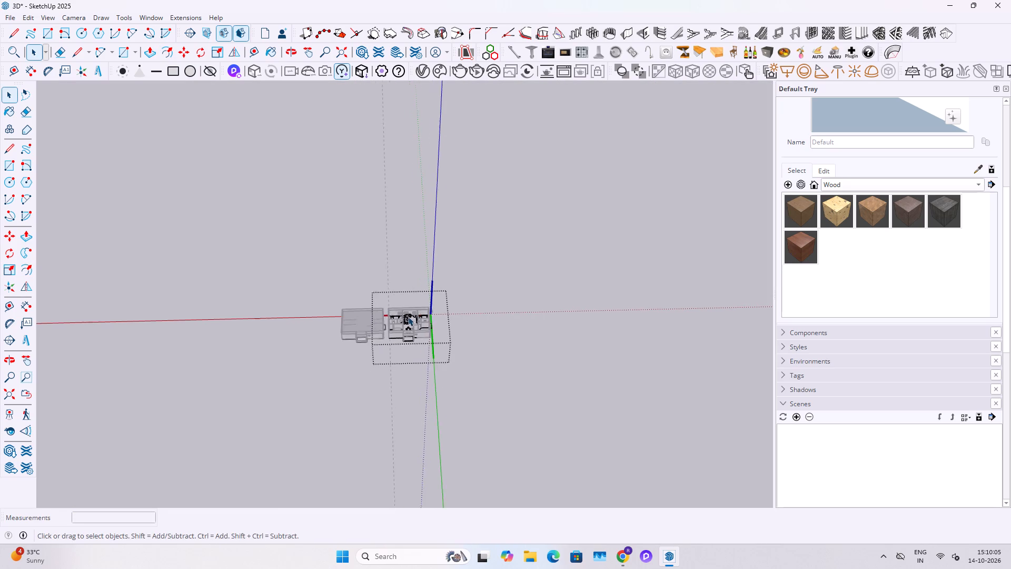
{"action": "scroll", "coordinate": [408, 317], "scroll_direction": "up", "scroll_amount": 20}
{"action": "scroll", "coordinate": [408, 317], "scroll_direction": "up", "scroll_amount": 5}
{"action": "key", "text": "ctrl+z"}
{"action": "key", "text": "ctrl+z"}
{"action": "key", "text": "ctrl+z"}
{"action": "key", "text": "ctrl+z"}
{"action": "key", "text": "ctrl+z"}
{"action": "key", "text": "ctrl+z"}
{"action": "key", "text": "ctrl+z"}
{"action": "key", "text": "ctrl+z"}
{"action": "key", "text": "ctrl+z"}
{"action": "key", "text": "ctrl+z"}
{"action": "key", "text": "ctrl+z"}
{"action": "key", "text": "ctrl+z"}
{"action": "key", "text": "ctrl+z"}
{"action": "key", "text": "ctrl+z"}
{"action": "key", "text": "ctrl+z"}
{"action": "key", "text": "ctrl+z"}
{"action": "key", "text": "ctrl+z"}
{"action": "key", "text": "ctrl+z"}
{"action": "key", "text": "ctrl+z"}
{"action": "key", "text": "ctrl+z"}
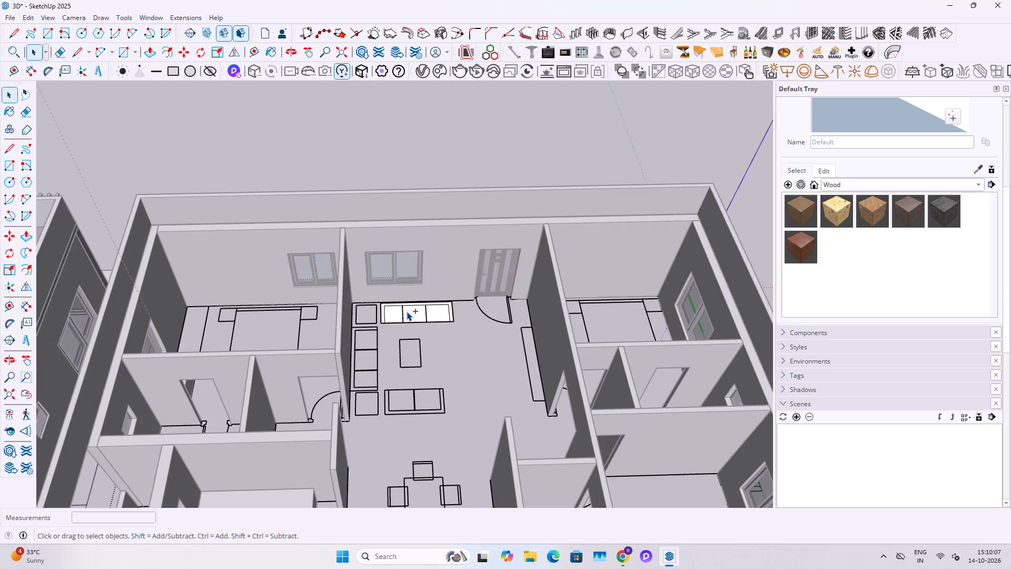
{"action": "scroll", "coordinate": [407, 311], "scroll_direction": "up", "scroll_amount": 11}
{"action": "key", "text": "Escape"}
{"action": "scroll", "coordinate": [405, 310], "scroll_direction": "down", "scroll_amount": 1}
{"action": "scroll", "coordinate": [405, 310], "scroll_direction": "up", "scroll_amount": 5}
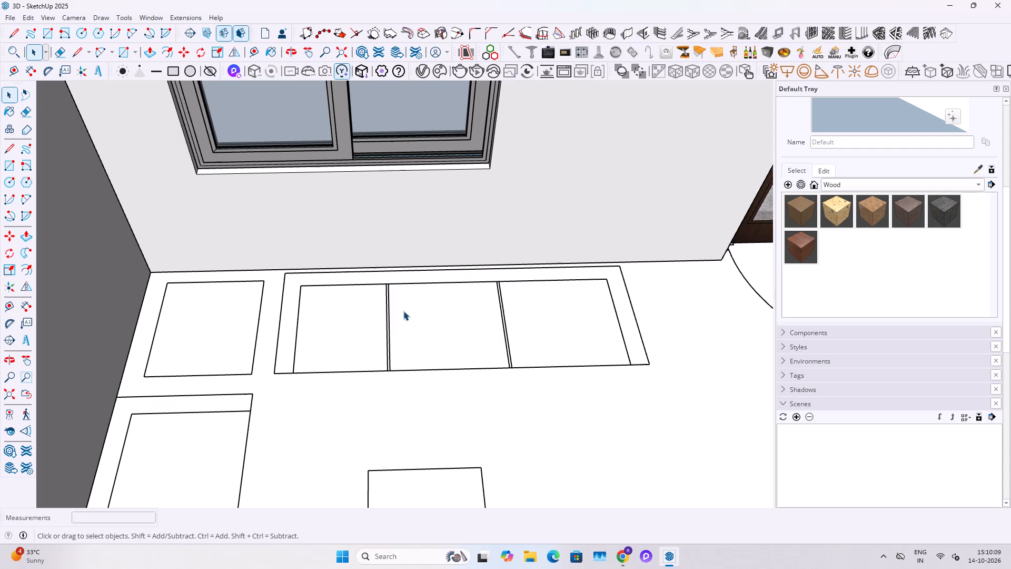
{"action": "triple_click", "coordinate": [403, 311]}
{"action": "left_click", "coordinate": [403, 311]}
{"action": "key", "text": "Escape"}
{"action": "key", "text": "Escape"}
{"action": "scroll", "coordinate": [392, 305], "scroll_direction": "down", "scroll_amount": 20}
{"action": "scroll", "coordinate": [392, 305], "scroll_direction": "down", "scroll_amount": 2}
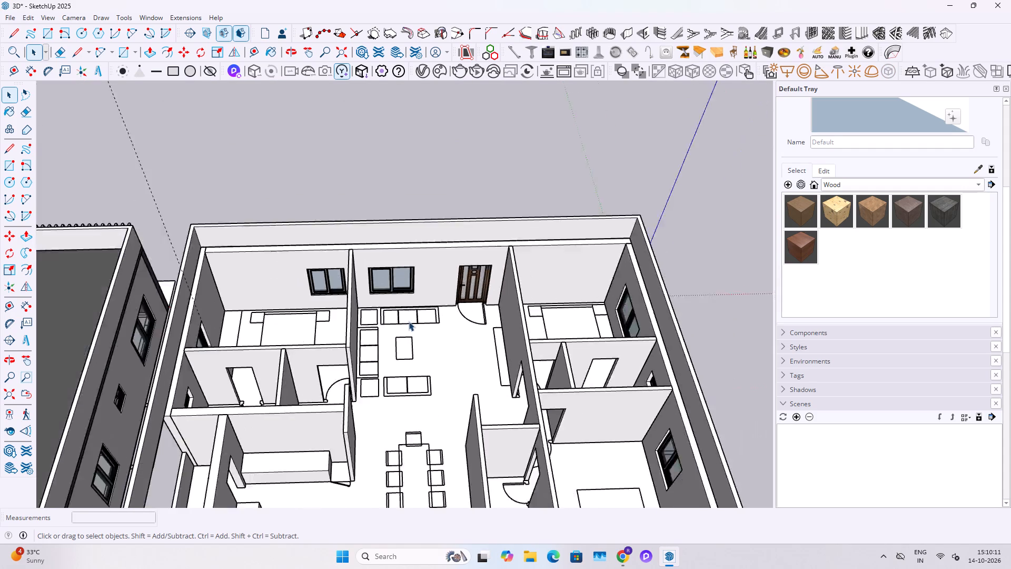
Draw a rectangle over the whole washbasin counter outline in the wall corner near the dining table.
{"action": "middle_click_drag", "start_coordinate": [501, 399], "coordinate": [601, 382]}
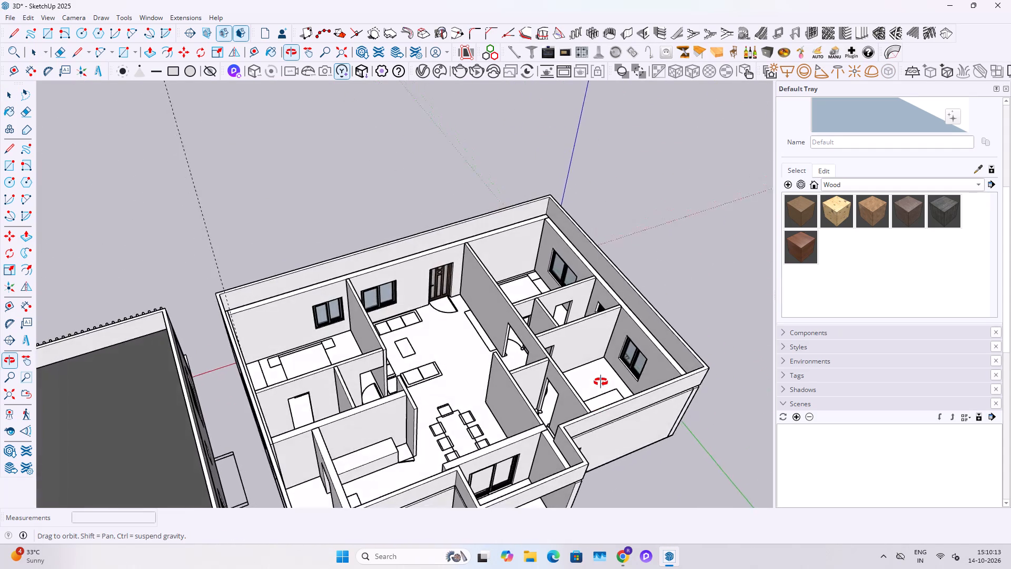
{"action": "middle_click_drag", "start_coordinate": [601, 382], "coordinate": [115, 379]}
{"action": "scroll", "coordinate": [236, 385], "scroll_direction": "up", "scroll_amount": 8}
{"action": "middle_click_drag", "start_coordinate": [336, 348], "coordinate": [304, 321]}
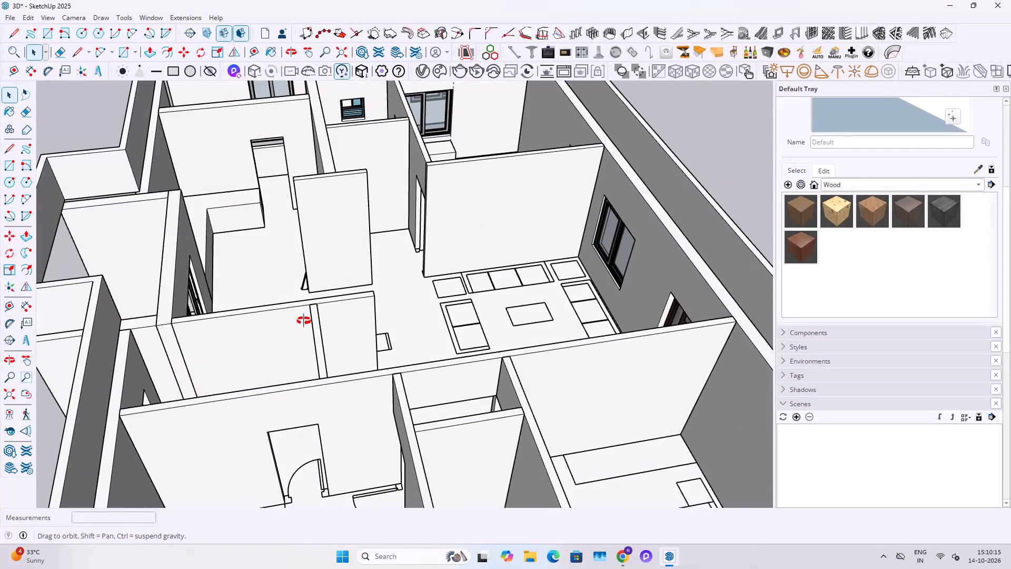
{"action": "middle_click_drag", "start_coordinate": [304, 321], "coordinate": [181, 394]}
{"action": "middle_click_drag", "start_coordinate": [340, 326], "coordinate": [331, 362], "text": "shift"}
{"action": "scroll", "coordinate": [280, 406], "scroll_direction": "up", "scroll_amount": 9}
{"action": "middle_click_drag", "start_coordinate": [292, 410], "coordinate": [296, 414]}
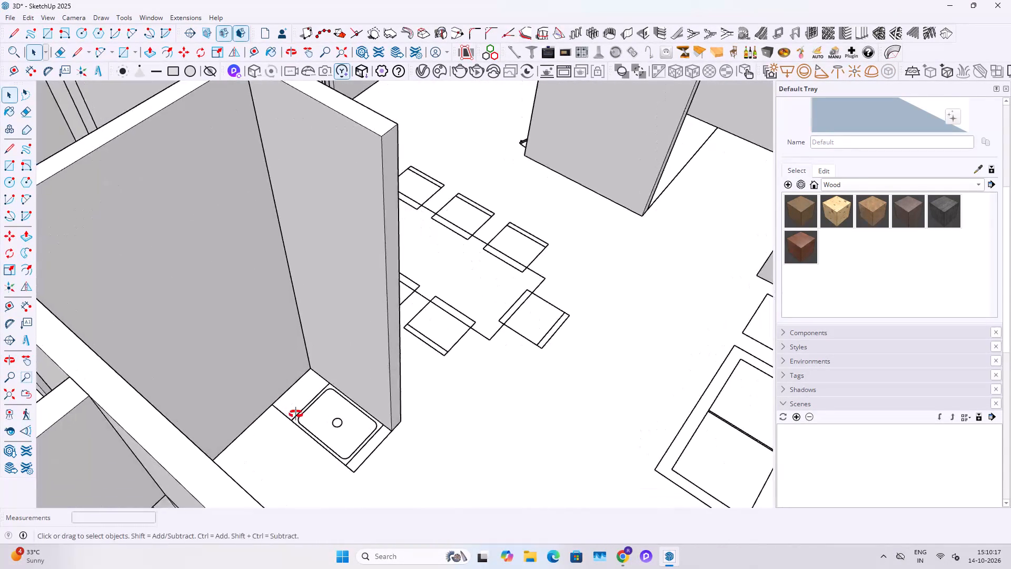
{"action": "middle_click_drag", "start_coordinate": [296, 414], "coordinate": [308, 420]}
{"action": "scroll", "coordinate": [310, 419], "scroll_direction": "up", "scroll_amount": 2}
{"action": "key", "text": "r"}
{"action": "left_click", "coordinate": [277, 413]}
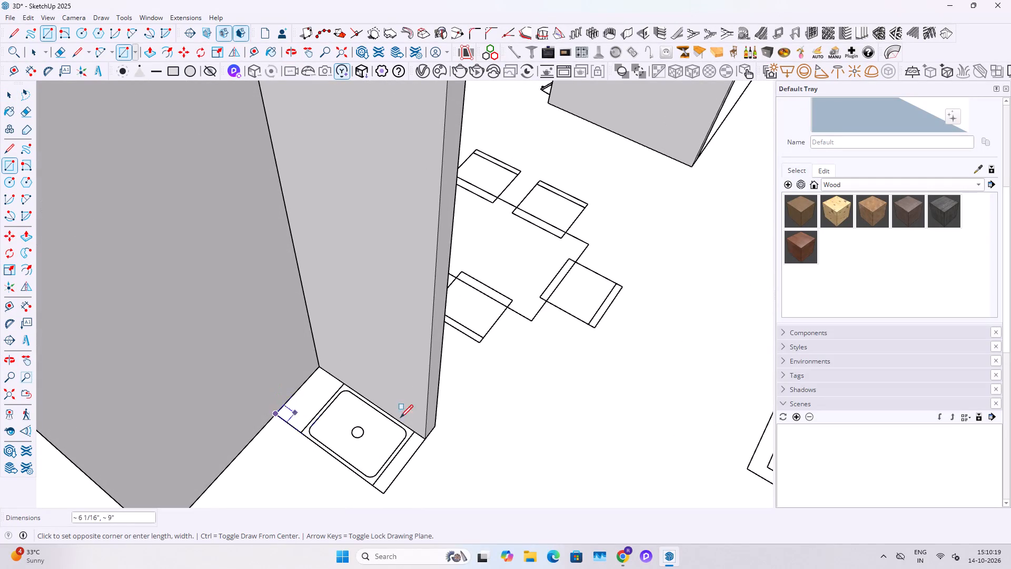
{"action": "left_click", "coordinate": [426, 440]}
{"action": "key", "text": "space"}
{"action": "scroll", "coordinate": [380, 433], "scroll_direction": "up", "scroll_amount": 2}
Push/Pull the washbasin counter rectangle up by 2'6".
{"action": "left_click", "coordinate": [415, 472]}
{"action": "left_click", "coordinate": [412, 462]}
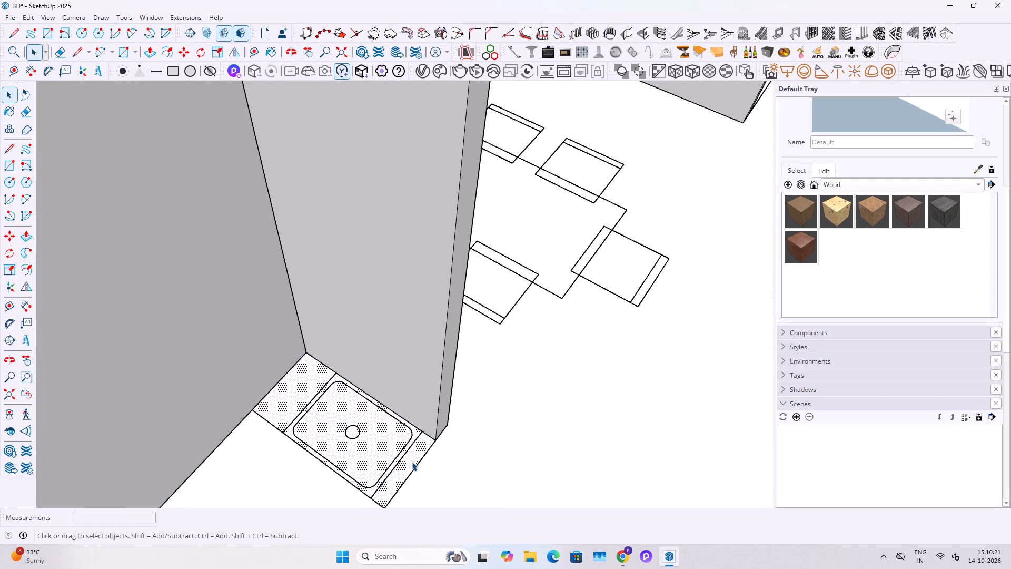
{"action": "key", "text": "p"}
{"action": "left_click", "coordinate": [412, 462]}
{"action": "type", "text": "2'6"}
{"action": "key", "text": "shift+quotedbl"}
{"action": "key", "text": "Return"}
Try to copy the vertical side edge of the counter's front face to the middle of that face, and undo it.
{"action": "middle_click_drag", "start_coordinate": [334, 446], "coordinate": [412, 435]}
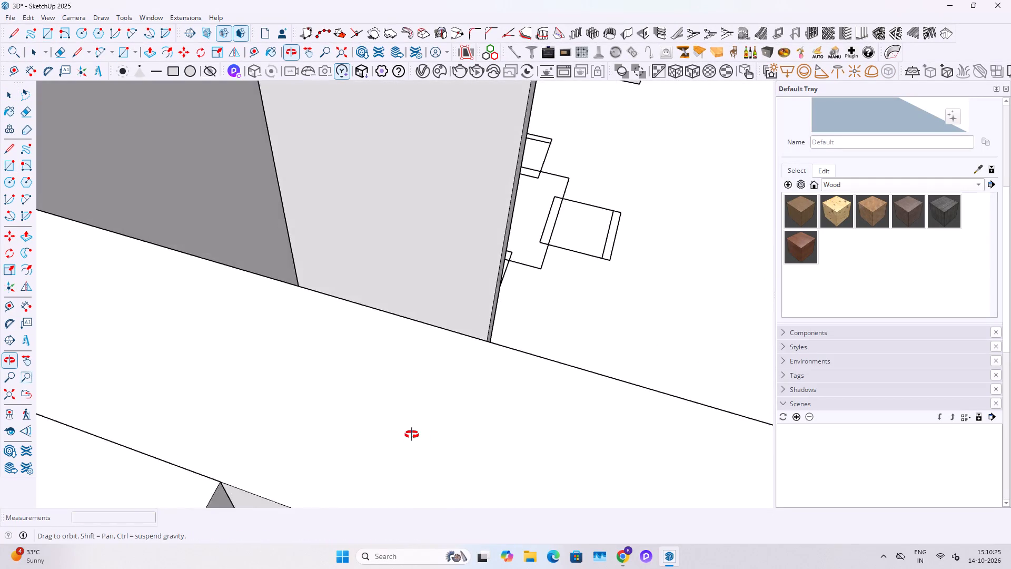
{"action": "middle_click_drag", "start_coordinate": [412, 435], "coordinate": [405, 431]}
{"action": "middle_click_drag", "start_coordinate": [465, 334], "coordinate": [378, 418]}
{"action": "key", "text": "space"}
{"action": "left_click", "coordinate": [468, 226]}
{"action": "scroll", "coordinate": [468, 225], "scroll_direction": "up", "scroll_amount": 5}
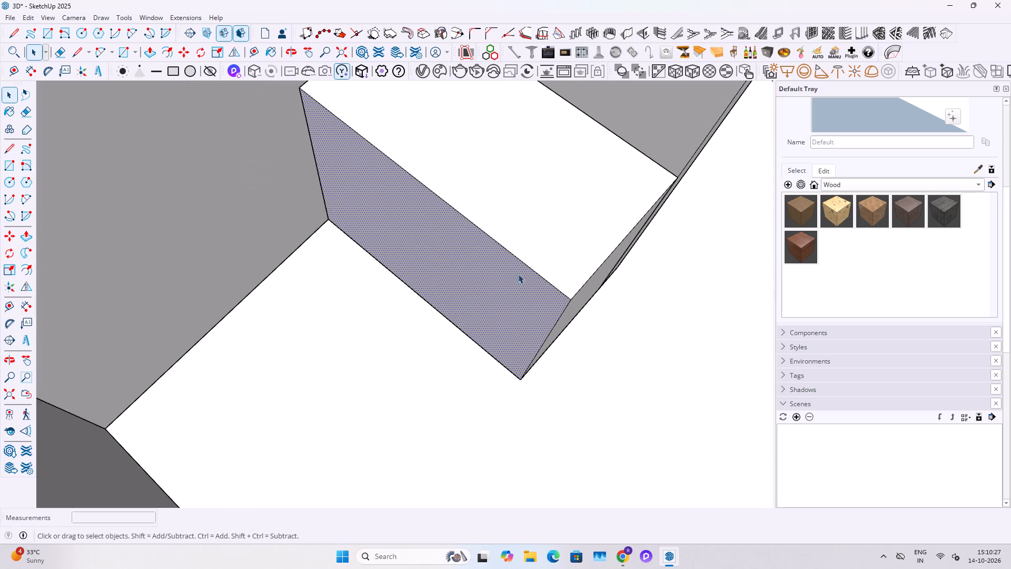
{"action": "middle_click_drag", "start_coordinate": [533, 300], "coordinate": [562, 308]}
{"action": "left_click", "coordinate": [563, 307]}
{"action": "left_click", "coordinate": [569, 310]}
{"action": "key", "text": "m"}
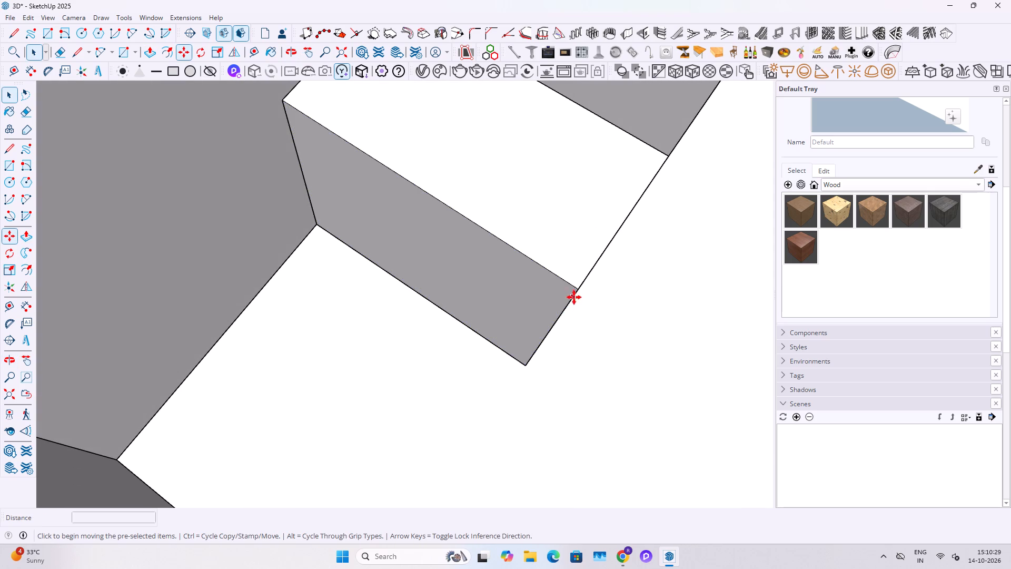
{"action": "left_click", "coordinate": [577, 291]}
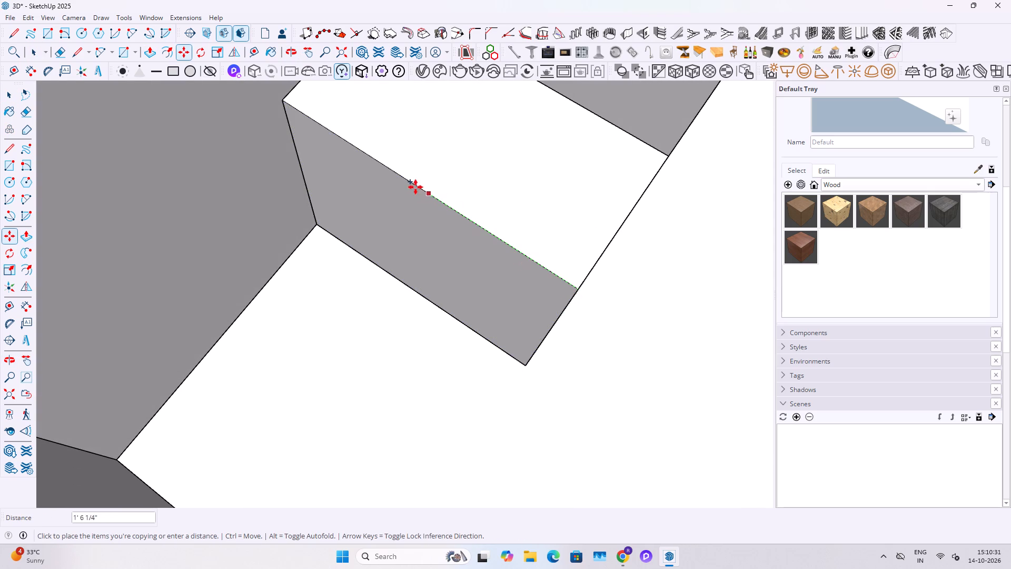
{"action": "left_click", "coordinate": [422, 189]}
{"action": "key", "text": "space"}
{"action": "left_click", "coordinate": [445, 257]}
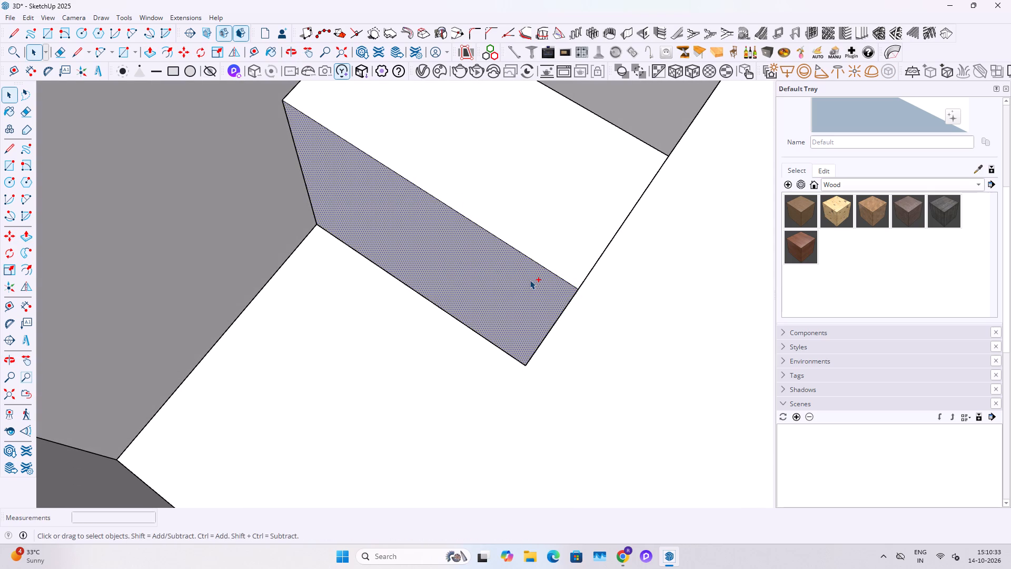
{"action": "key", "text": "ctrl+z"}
Copy the vertical side edge of the counter's front face to the middle of that face.
{"action": "left_click", "coordinate": [569, 302]}
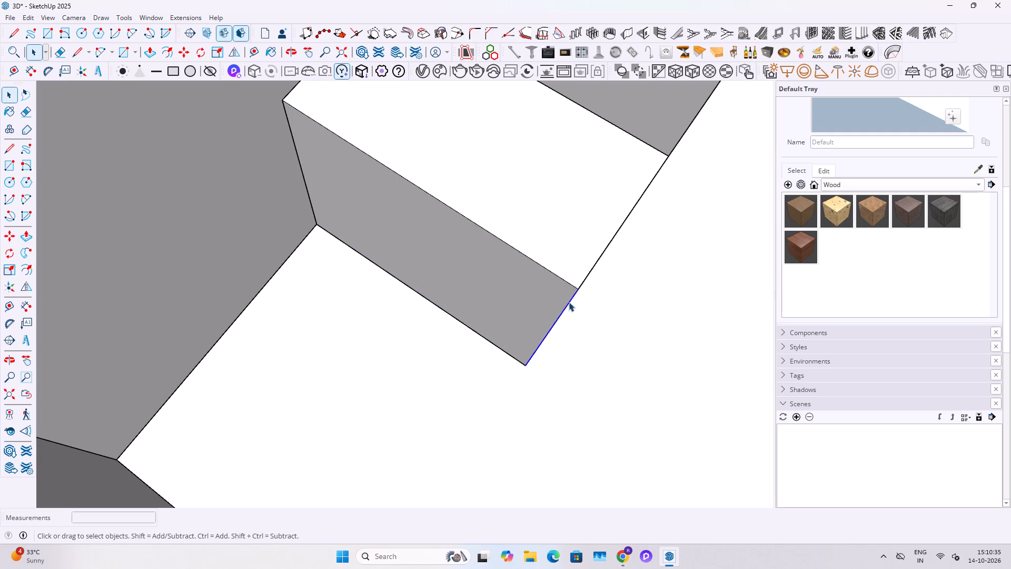
{"action": "key", "text": "m"}
{"action": "left_click", "coordinate": [575, 288]}
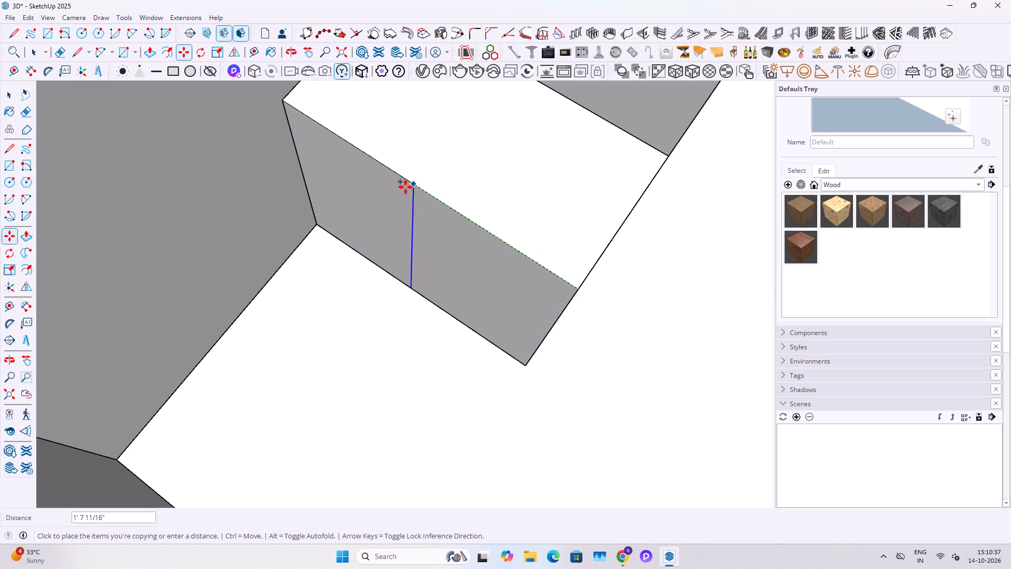
{"action": "left_click", "coordinate": [423, 192]}
{"action": "scroll", "coordinate": [552, 272], "scroll_direction": "up", "scroll_amount": 2}
{"action": "key", "text": "space"}
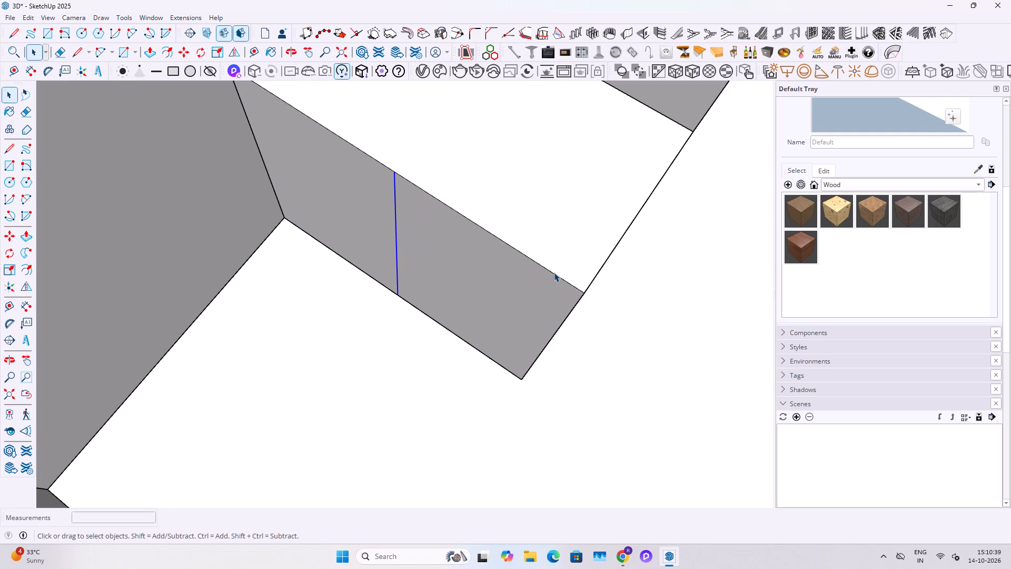
Copy the top edge of the counter's front face 2" downward.
{"action": "left_click", "coordinate": [554, 272]}
{"action": "left_click", "coordinate": [387, 167], "text": "ctrl"}
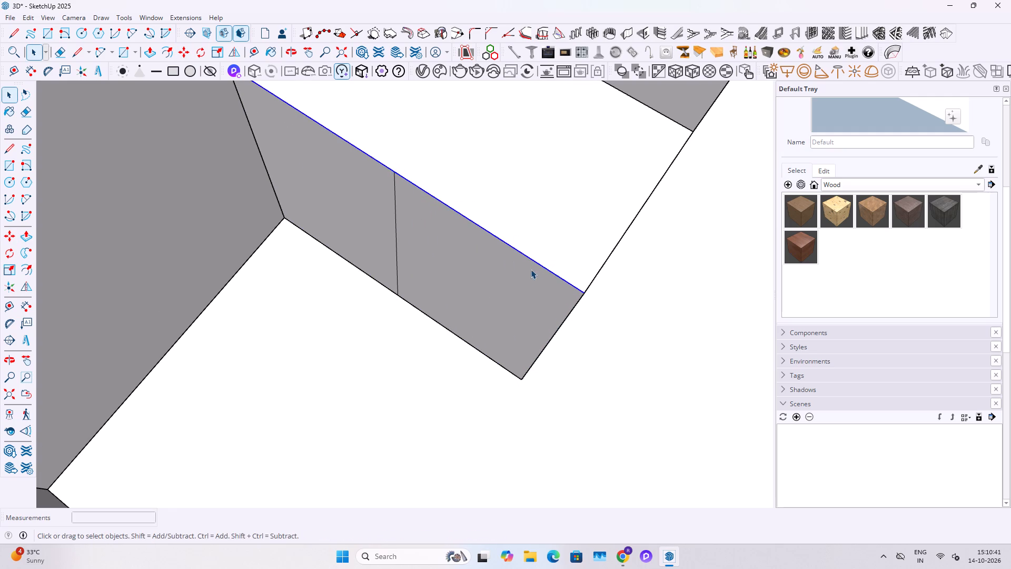
{"action": "scroll", "coordinate": [531, 269], "scroll_direction": "up", "scroll_amount": 3}
{"action": "key", "text": "m"}
{"action": "left_click", "coordinate": [601, 302], "text": "ctrl"}
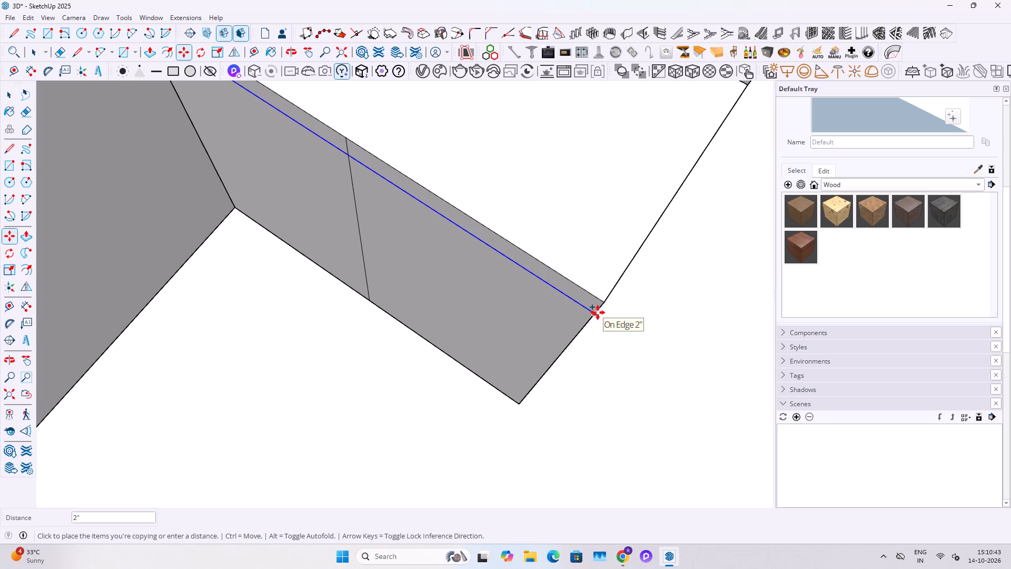
{"action": "key", "text": "2"}
{"action": "key", "text": "shift+quotedbl"}
{"action": "key", "text": "Return"}
{"action": "key", "text": "space"}
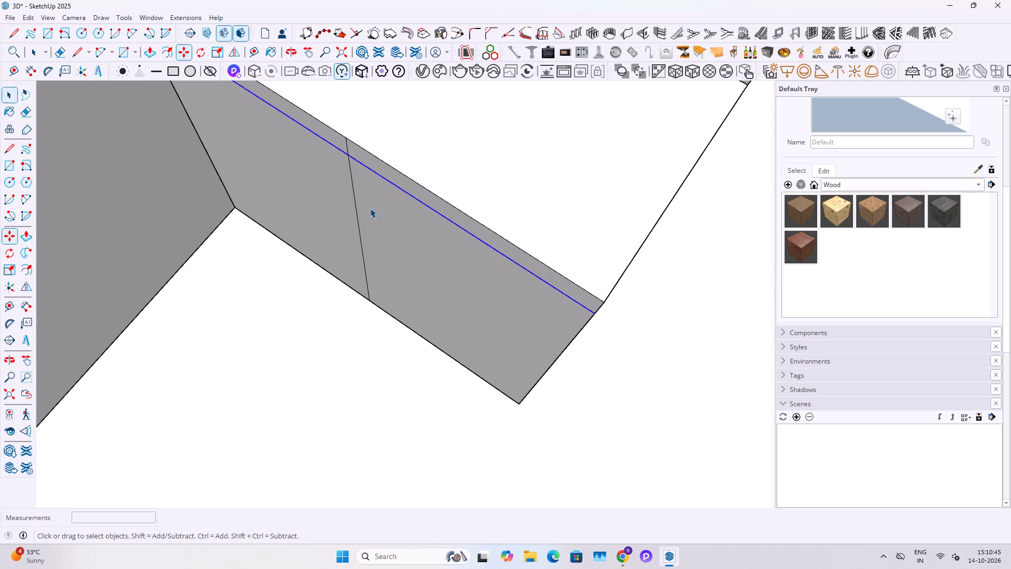
Copy the vertical centre line on the counter front 18 mm sideways.
{"action": "middle_click_drag", "start_coordinate": [383, 203], "coordinate": [562, 150]}
{"action": "key", "text": "space"}
{"action": "key", "text": "space"}
{"action": "left_click", "coordinate": [334, 159]}
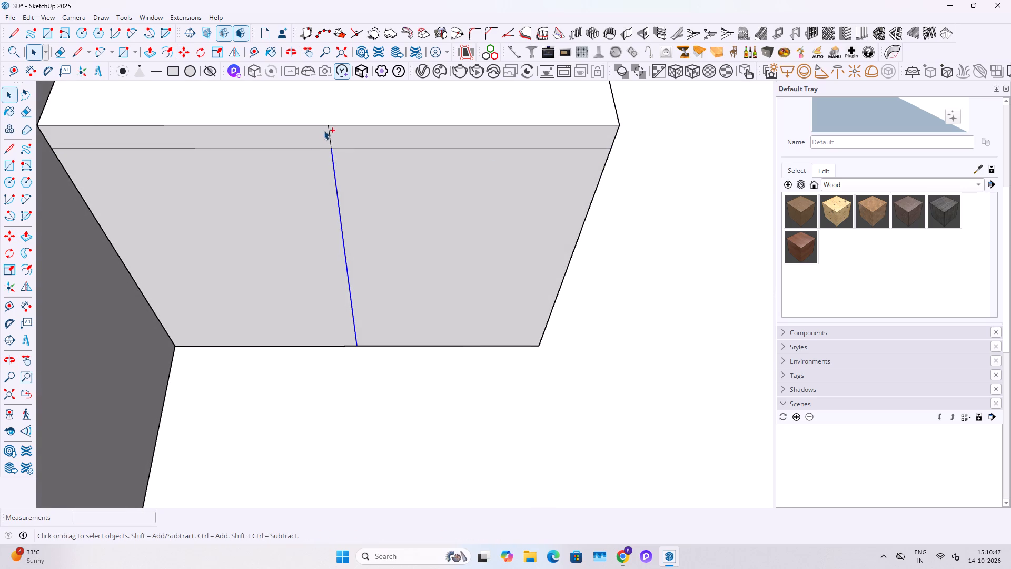
{"action": "left_click", "coordinate": [328, 134], "text": "ctrl"}
{"action": "key", "text": "m"}
{"action": "left_click", "coordinate": [386, 188], "text": "ctrl"}
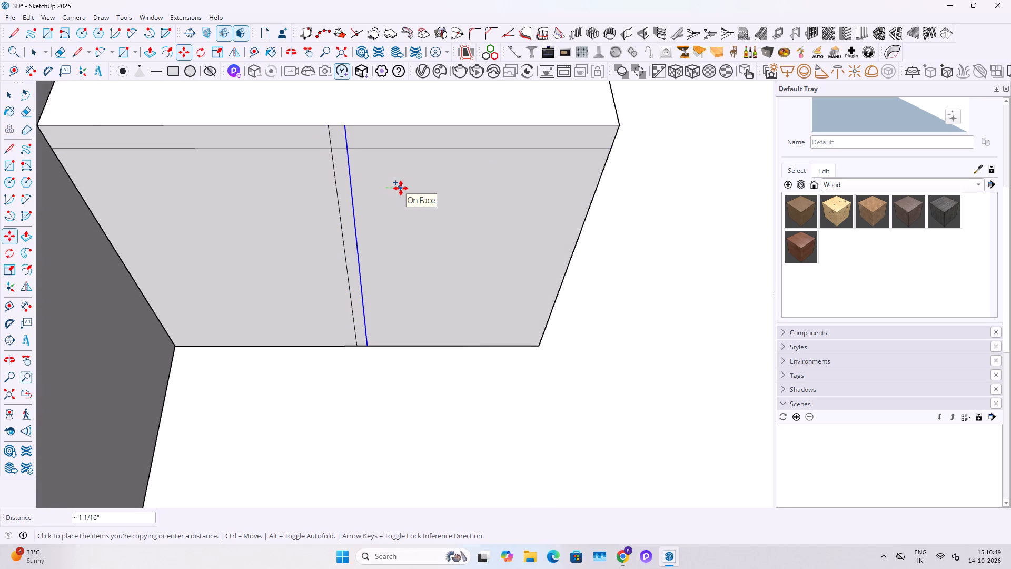
{"action": "type", "text": "18MM"}
{"action": "key", "text": "Return"}
{"action": "key", "text": "space"}
Erase the parts of the two vertical centre lines that cross the counter's top band.
{"action": "scroll", "coordinate": [341, 145], "scroll_direction": "up", "scroll_amount": 2}
{"action": "key", "text": "e"}
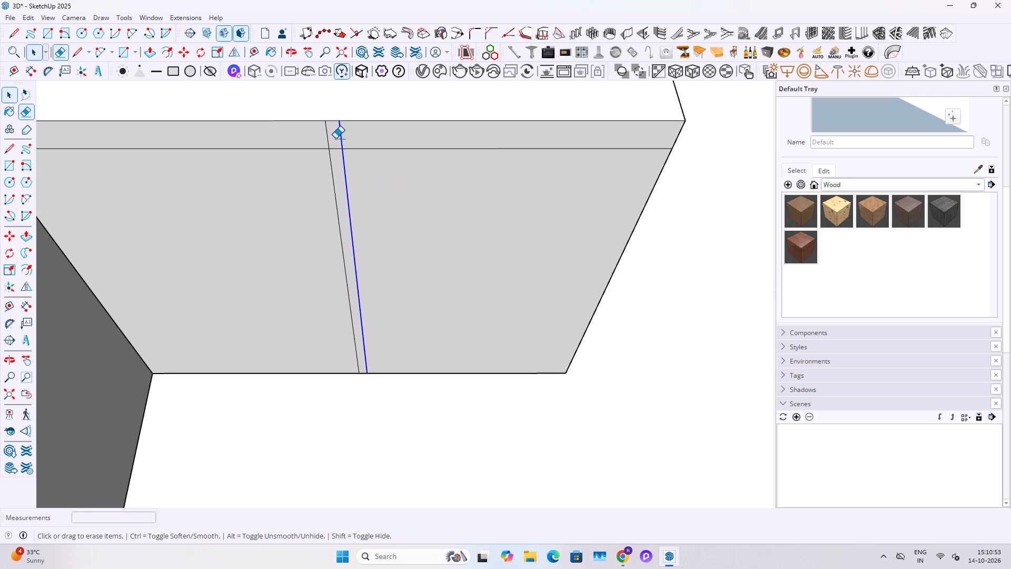
{"action": "left_click_drag", "start_coordinate": [354, 136], "coordinate": [320, 138]}
{"action": "key", "text": "space"}
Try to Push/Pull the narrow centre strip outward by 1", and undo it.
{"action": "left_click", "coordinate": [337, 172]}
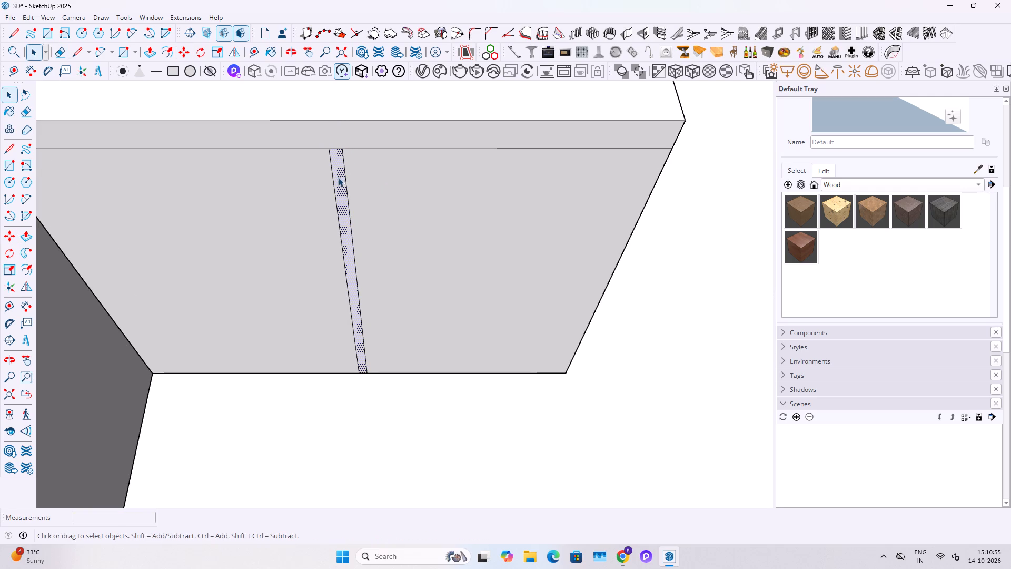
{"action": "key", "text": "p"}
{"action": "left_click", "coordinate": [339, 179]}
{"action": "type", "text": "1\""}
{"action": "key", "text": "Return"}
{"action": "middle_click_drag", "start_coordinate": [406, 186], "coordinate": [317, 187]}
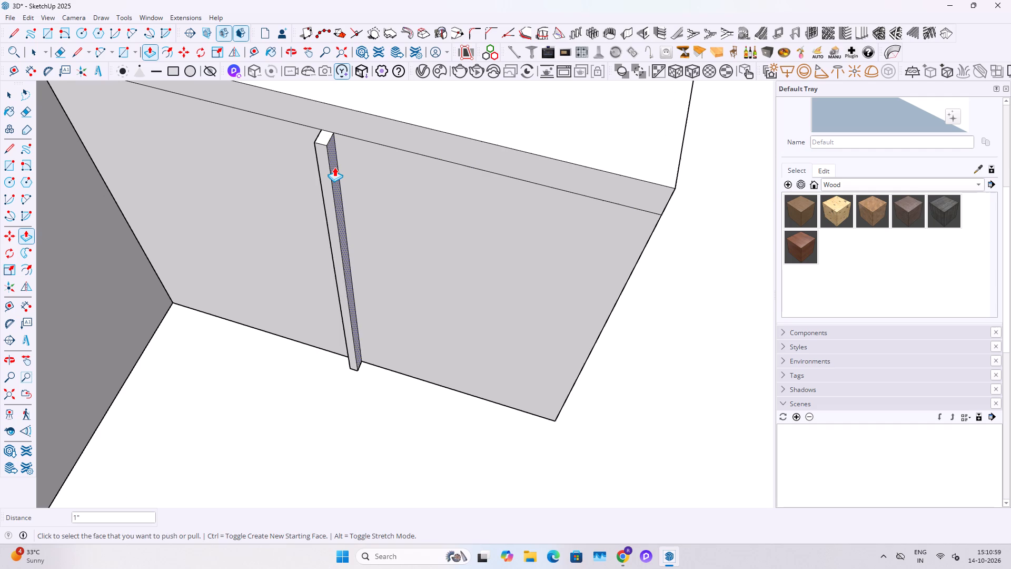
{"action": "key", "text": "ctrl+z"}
Push/Pull the narrow centre strip into the counter front by 1" to form a groove between the doors.
{"action": "left_click", "coordinate": [333, 166]}
{"action": "type", "text": "1\""}
{"action": "key", "text": "Return"}
Push/Pull the counter's top band outward by 1" to make an overhanging countertop edge.
{"action": "double_click", "coordinate": [370, 130]}
{"action": "key", "text": "ctrl+z"}
{"action": "left_click", "coordinate": [395, 136]}
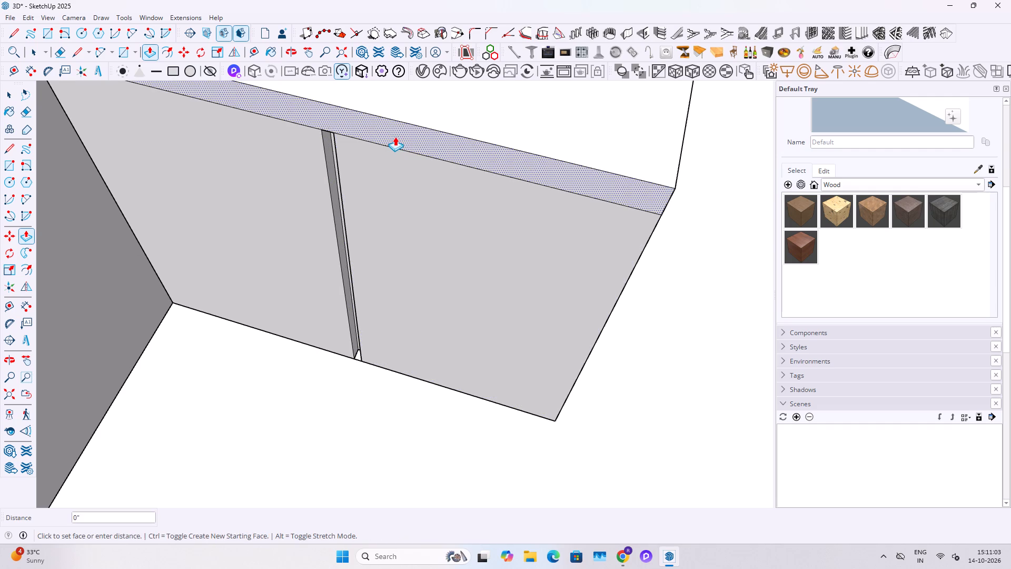
{"action": "type", "text": "1\""}
{"action": "key", "text": "Return"}
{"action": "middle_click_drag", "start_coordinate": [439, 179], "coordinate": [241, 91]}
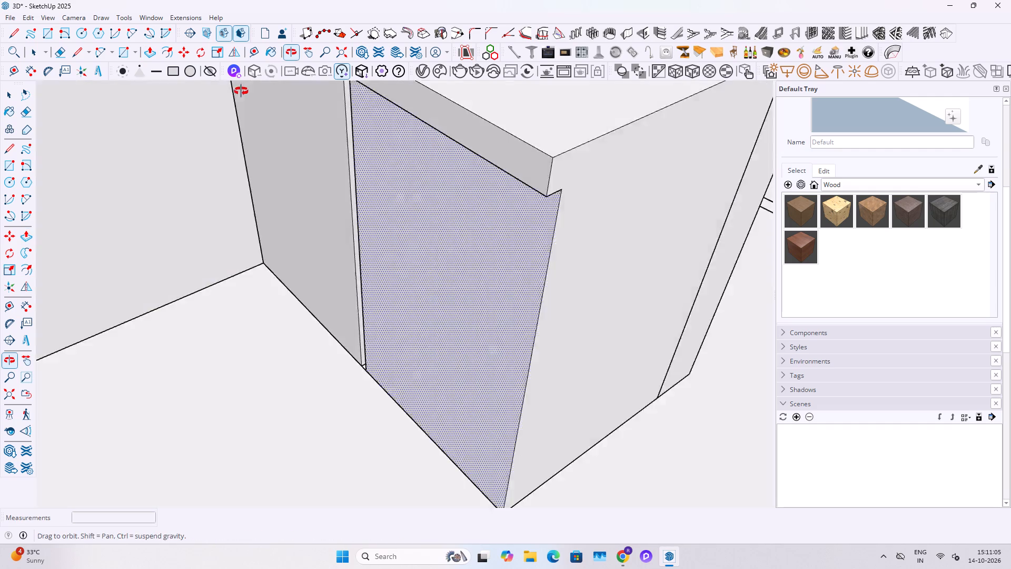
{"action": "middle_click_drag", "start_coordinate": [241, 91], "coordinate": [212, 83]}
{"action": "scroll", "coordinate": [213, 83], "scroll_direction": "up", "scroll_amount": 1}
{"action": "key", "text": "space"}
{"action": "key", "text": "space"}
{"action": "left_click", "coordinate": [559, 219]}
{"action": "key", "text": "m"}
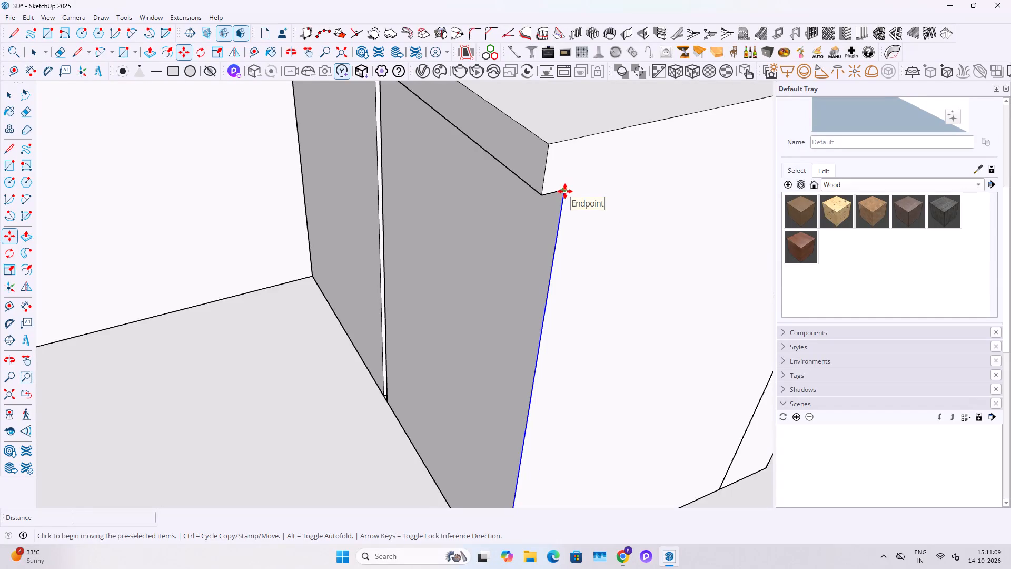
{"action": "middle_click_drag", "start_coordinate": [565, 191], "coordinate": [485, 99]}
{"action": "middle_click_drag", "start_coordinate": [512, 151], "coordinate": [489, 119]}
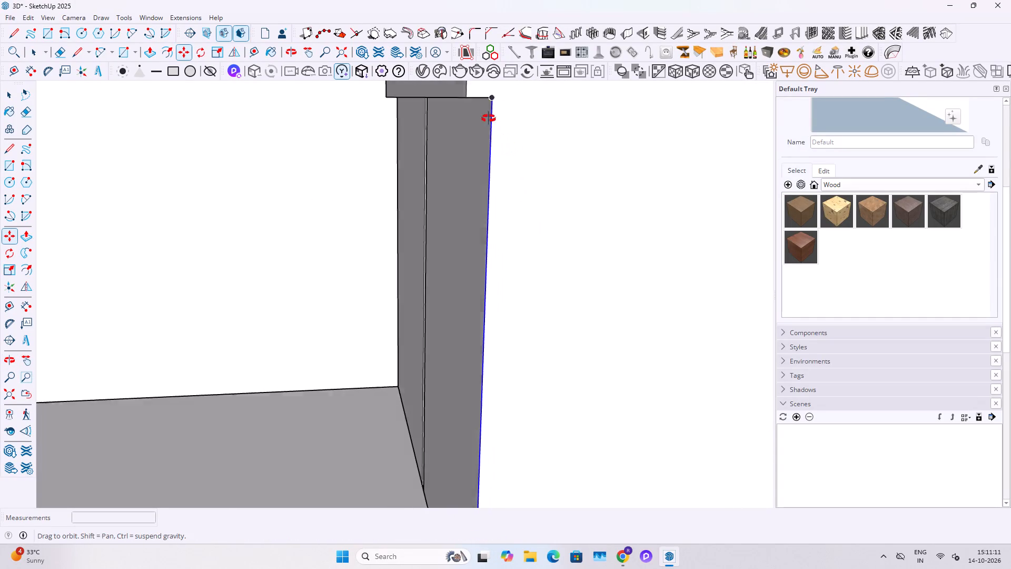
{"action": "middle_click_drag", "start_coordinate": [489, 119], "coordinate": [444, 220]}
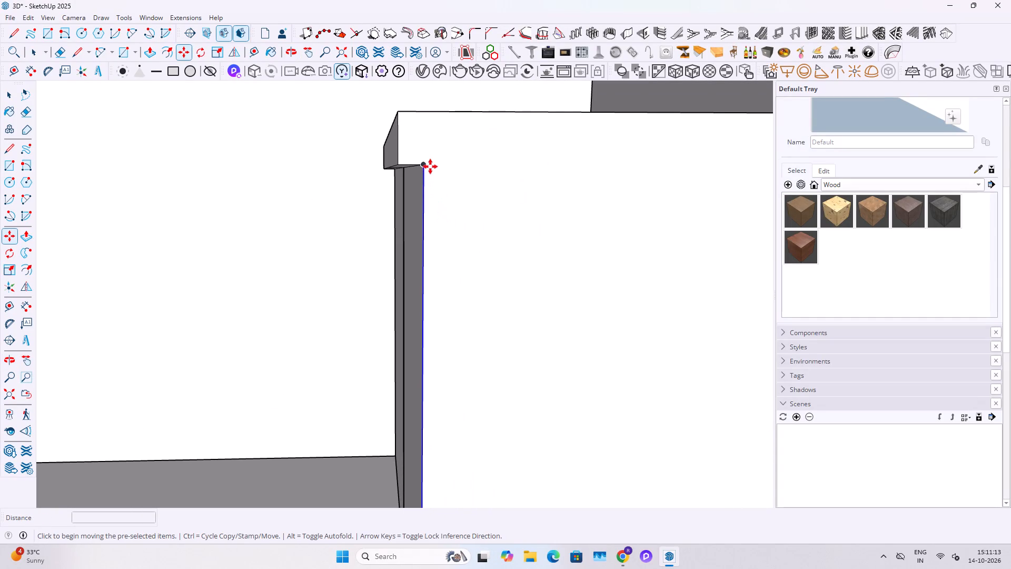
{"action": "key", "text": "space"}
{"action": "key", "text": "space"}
Draw a line about 1' 6" long across the counter's exposed side, from beneath the countertop overhang to the wall edge.
{"action": "key", "text": "l"}
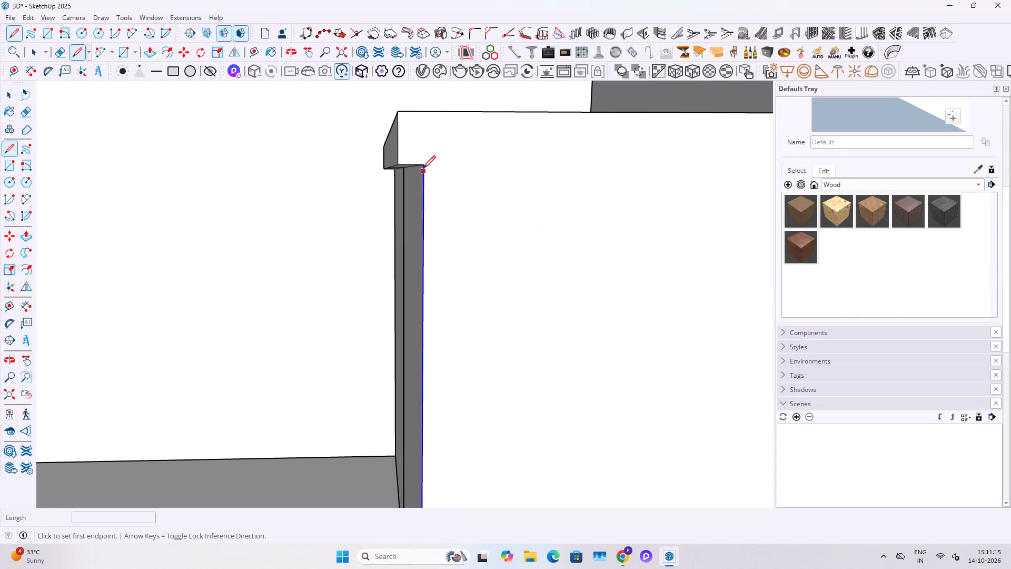
{"action": "left_click", "coordinate": [423, 168]}
{"action": "scroll", "coordinate": [497, 186], "scroll_direction": "down", "scroll_amount": 2}
{"action": "middle_click_drag", "start_coordinate": [568, 190], "coordinate": [249, 245], "text": "shift"}
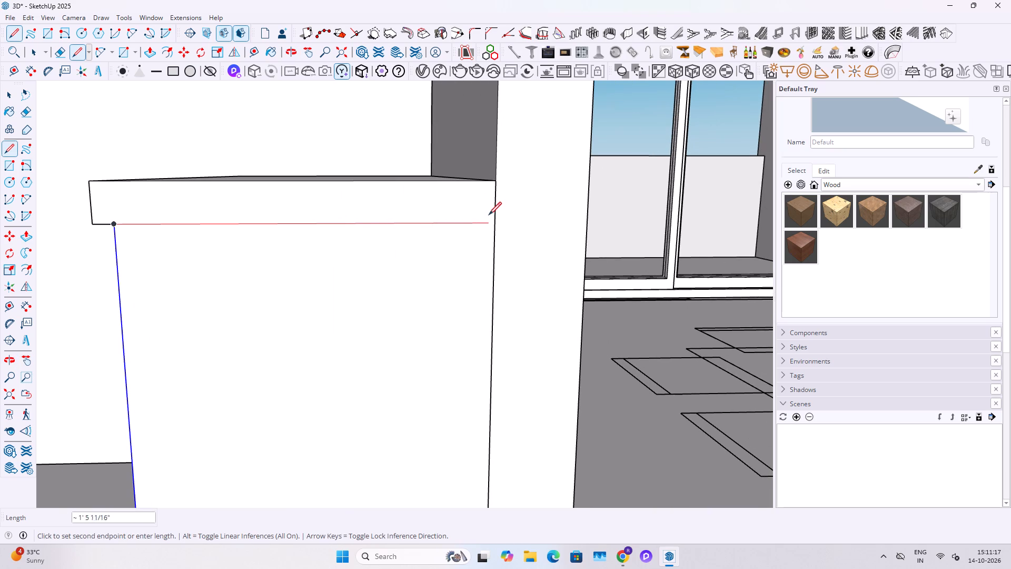
{"action": "left_click", "coordinate": [493, 221]}
{"action": "key", "text": "space"}
{"action": "scroll", "coordinate": [328, 229], "scroll_direction": "down", "scroll_amount": 5}
{"action": "middle_click_drag", "start_coordinate": [259, 249], "coordinate": [330, 250]}
{"action": "key", "text": "Escape"}
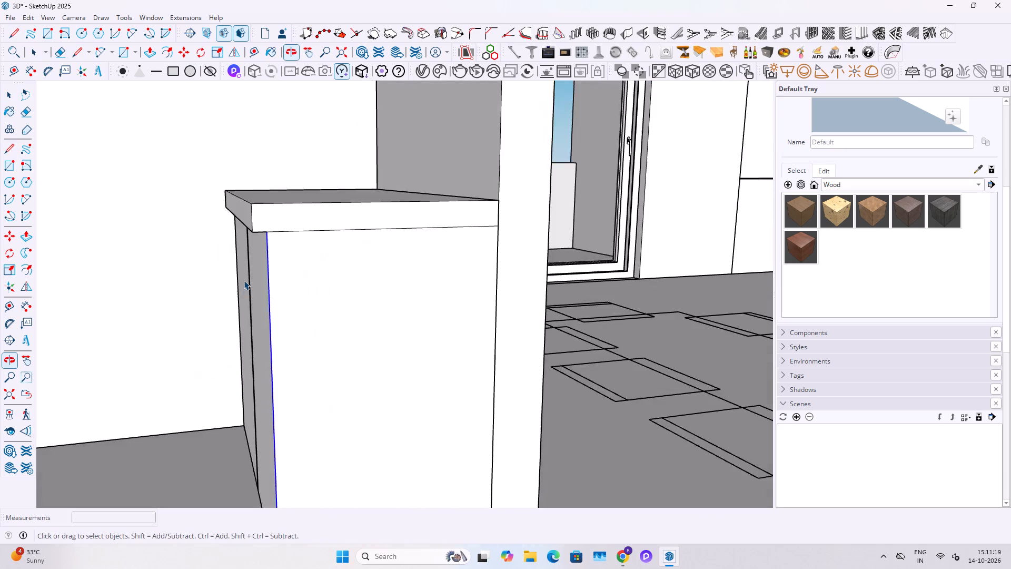
Clear the selection and save the model.
{"action": "scroll", "coordinate": [244, 286], "scroll_direction": "down", "scroll_amount": 5}
{"action": "key", "text": "Escape"}
{"action": "middle_click_drag", "start_coordinate": [343, 291], "coordinate": [273, 377]}
{"action": "scroll", "coordinate": [278, 374], "scroll_direction": "down", "scroll_amount": 6}
{"action": "key", "text": "ctrl+s"}
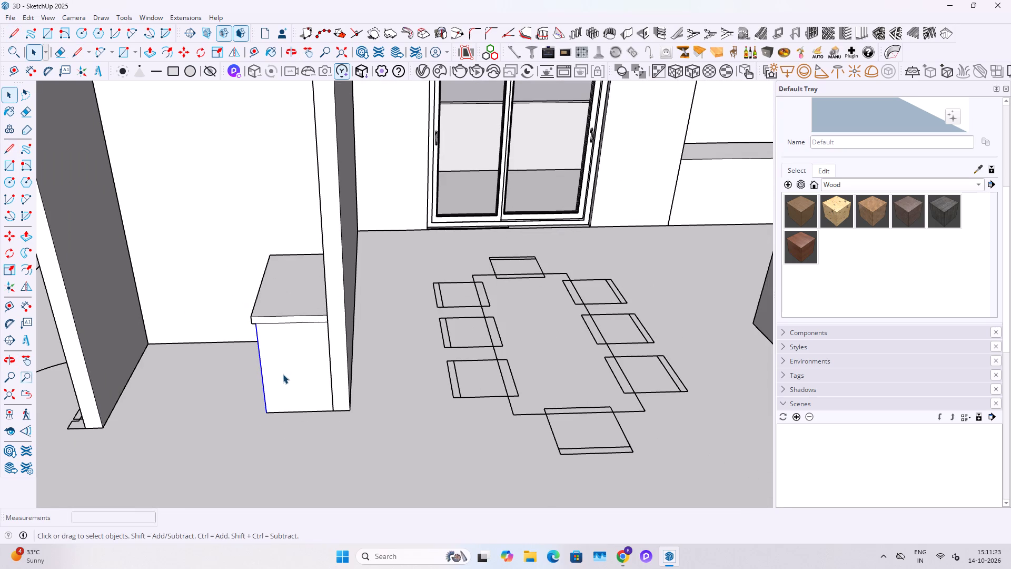
{"action": "key", "text": "Escape"}
{"action": "key", "text": "Escape"}
{"action": "key", "text": "Escape"}
{"action": "scroll", "coordinate": [284, 435], "scroll_direction": "down", "scroll_amount": 20}
{"action": "scroll", "coordinate": [284, 435], "scroll_direction": "down", "scroll_amount": 3}
{"action": "middle_click_drag", "start_coordinate": [300, 349], "coordinate": [329, 315]}
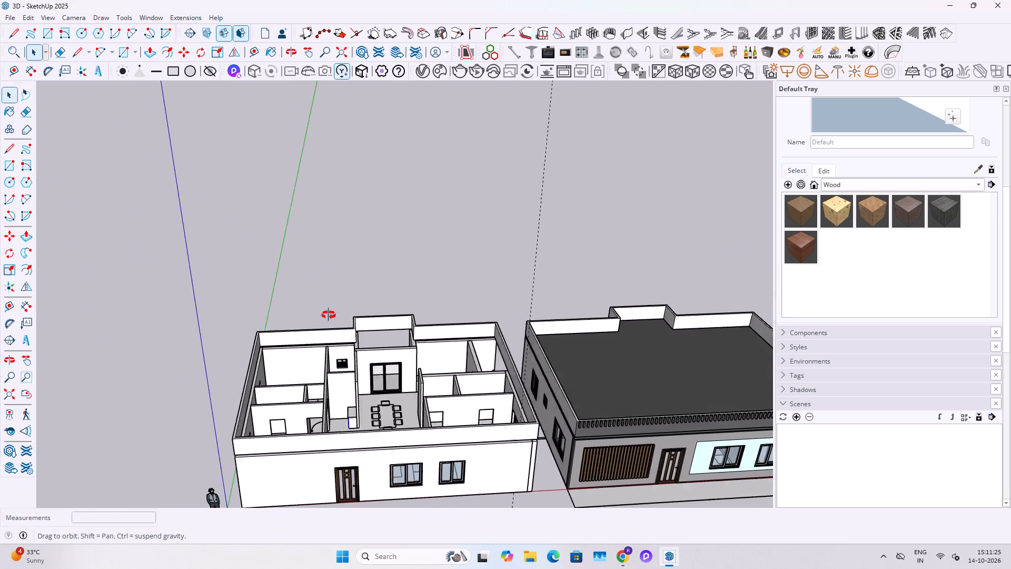
{"action": "middle_click_drag", "start_coordinate": [329, 315], "coordinate": [306, 277]}
{"action": "middle_click_drag", "start_coordinate": [629, 411], "coordinate": [473, 400], "text": "shift"}
{"action": "key", "text": "Escape"}
{"action": "key", "text": "Escape"}
{"action": "key", "text": "ctrl+s"}
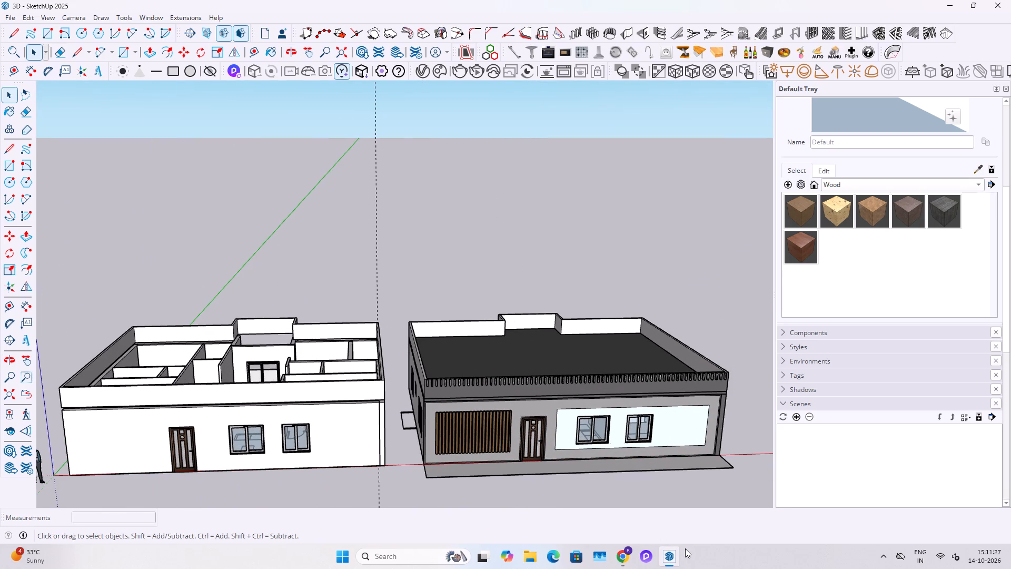
{"action": "key", "text": "ctrl+s"}
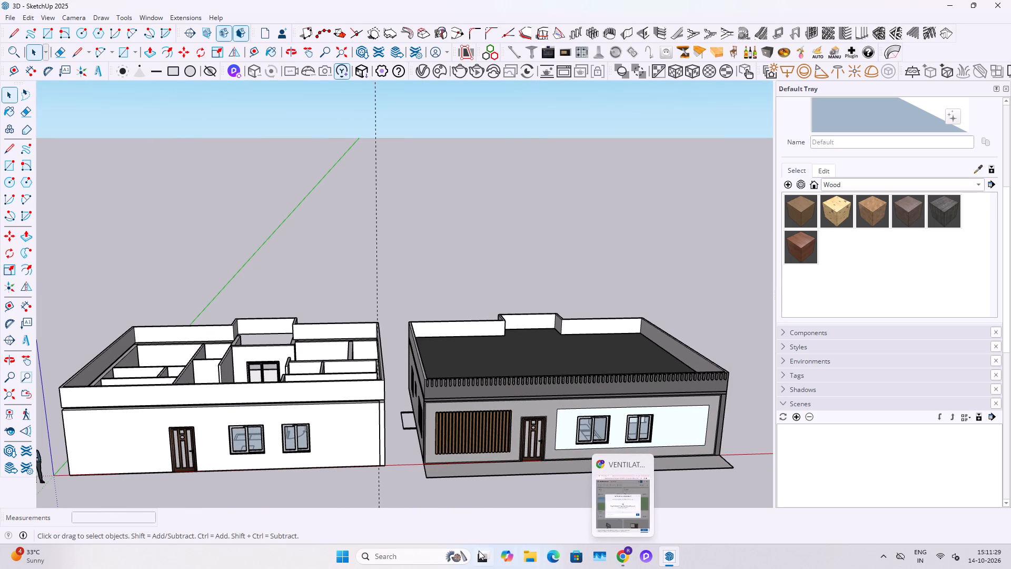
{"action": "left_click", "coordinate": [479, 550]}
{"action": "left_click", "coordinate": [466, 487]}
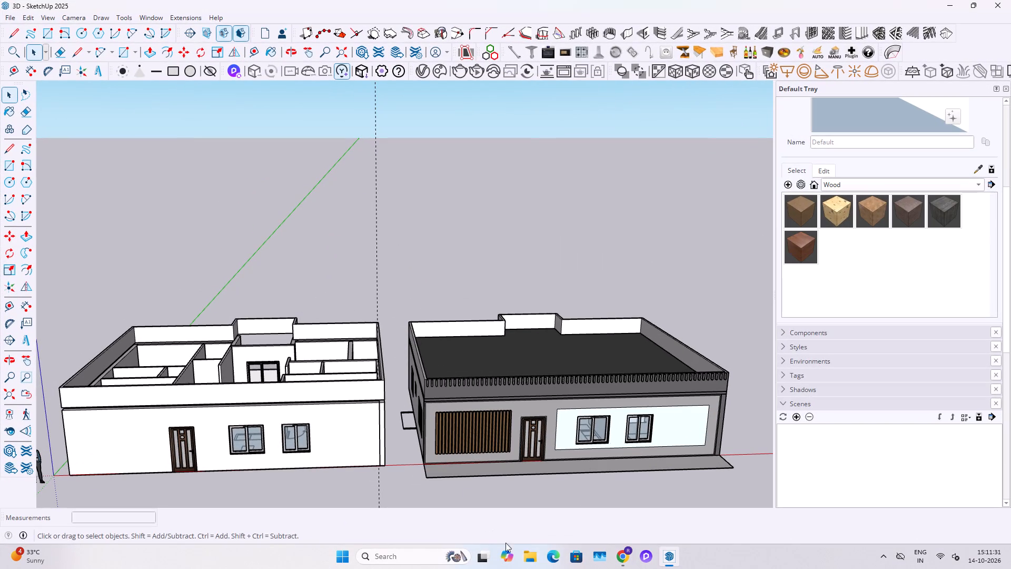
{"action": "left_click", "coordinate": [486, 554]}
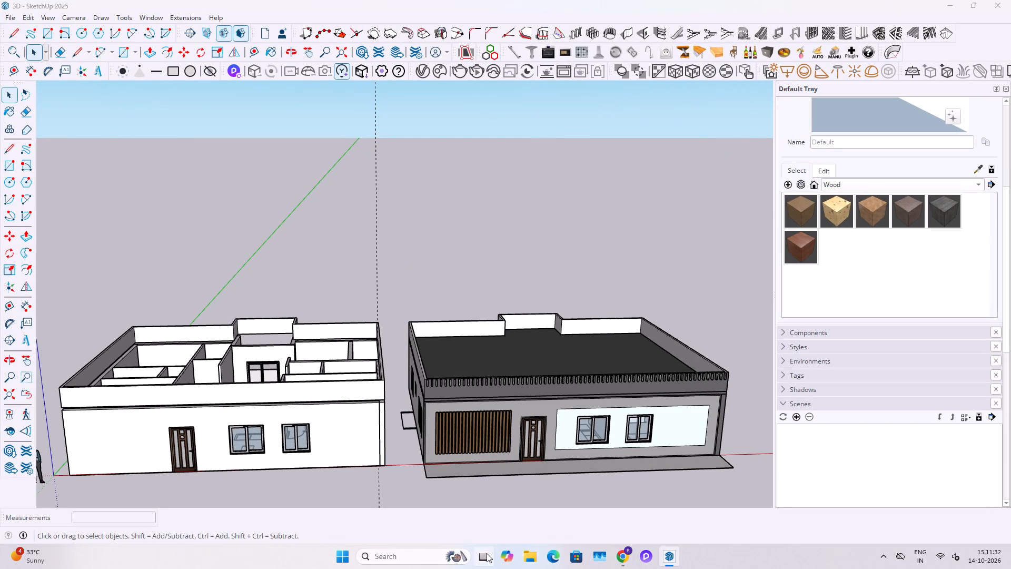